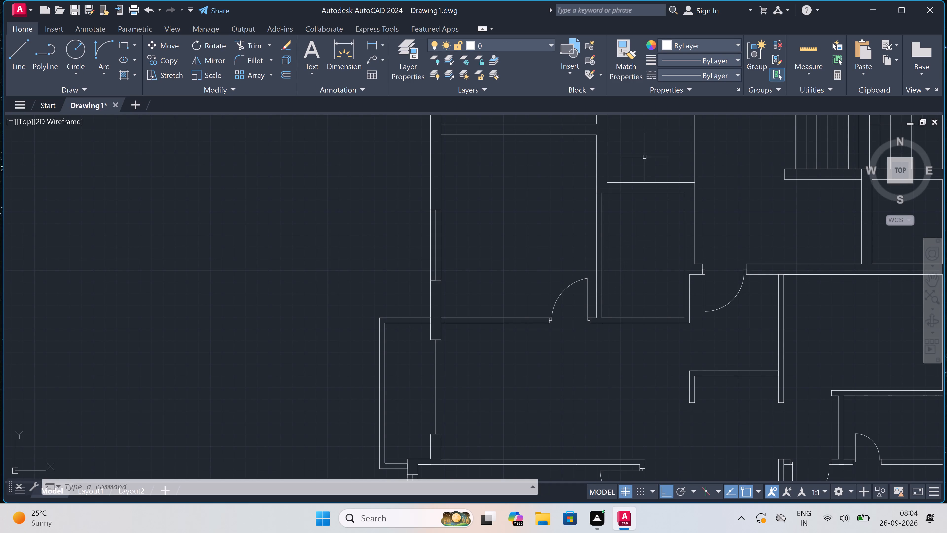
# Draw a 2' window in the north wall of the small room east of the windowed room, with a centre line and two jamb lines.
pyautogui.scroll(2, 643, 163)
pyautogui.press('l')
pyautogui.press('space')
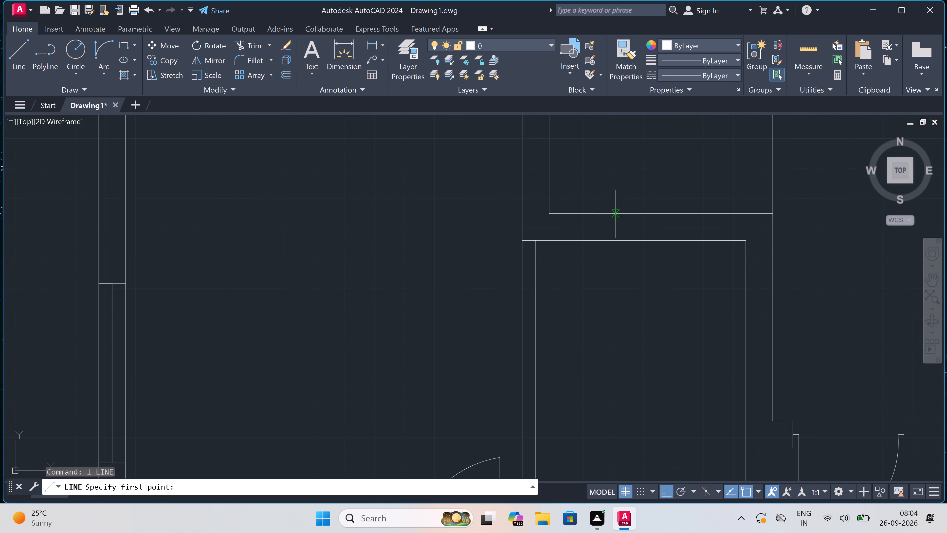
pyautogui.scroll(-2, 600, 215)
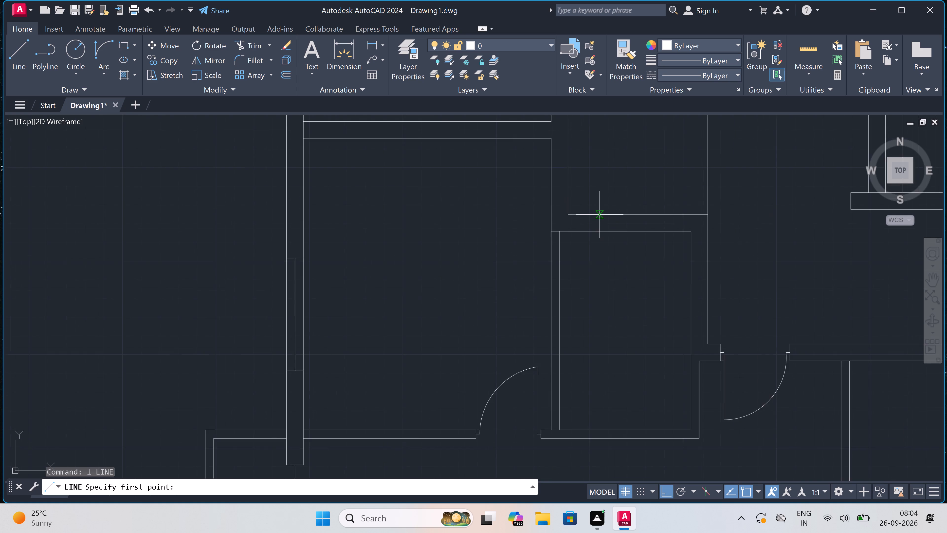
pyautogui.scroll(2, 600, 215)
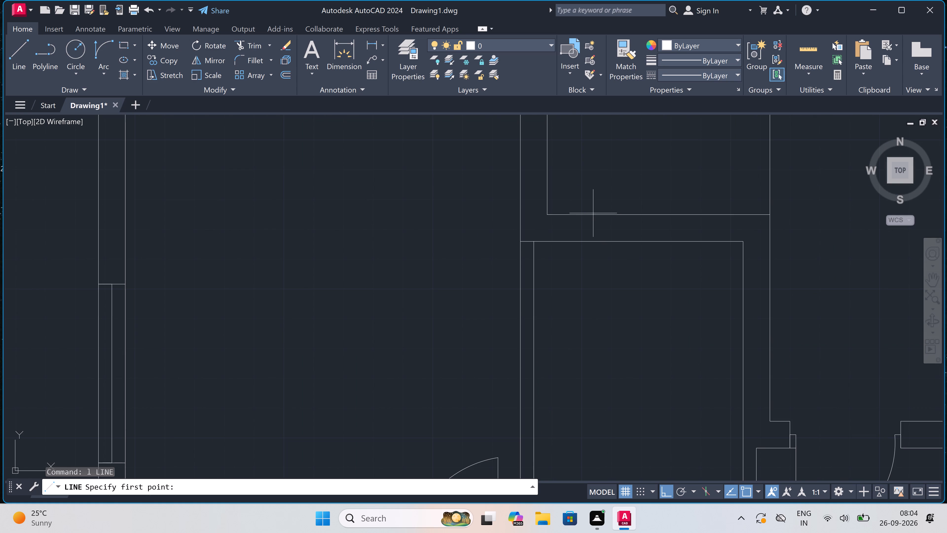
pyautogui.click(598, 213)
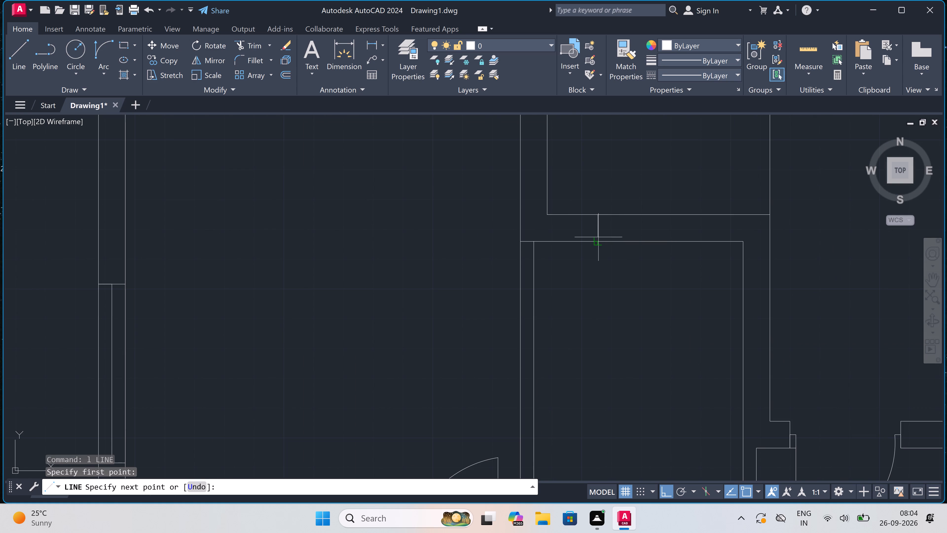
pyautogui.click(598, 240)
pyautogui.doubleClick(600, 228)
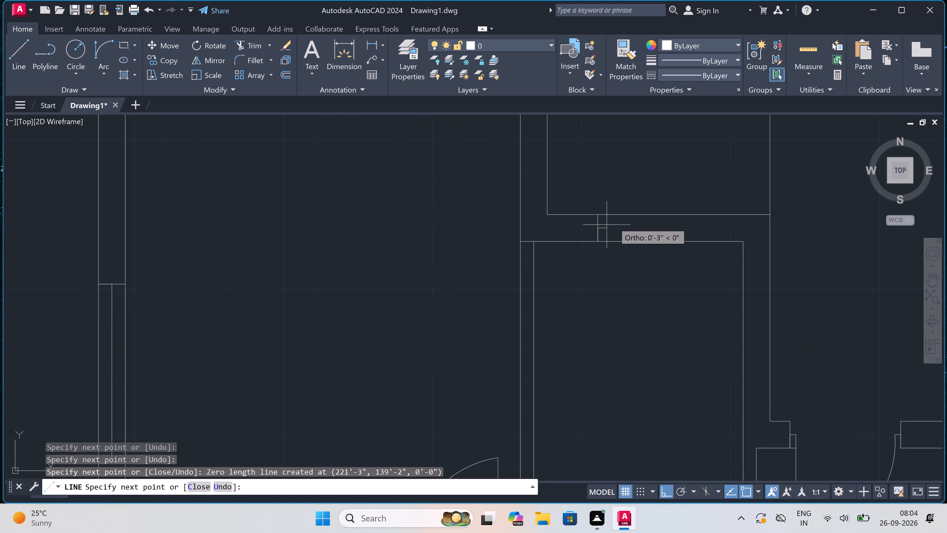
pyautogui.write("2'")
pyautogui.press('space')
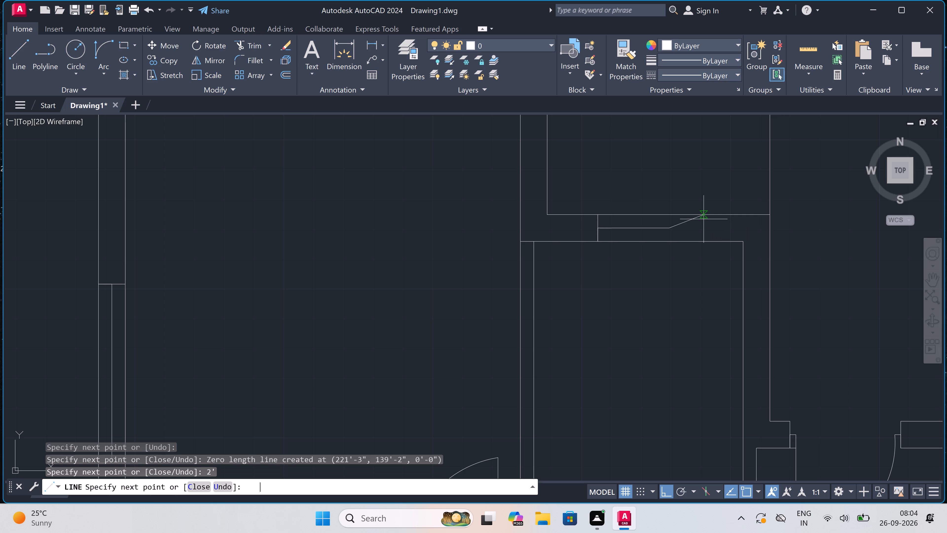
pyautogui.click(669, 214)
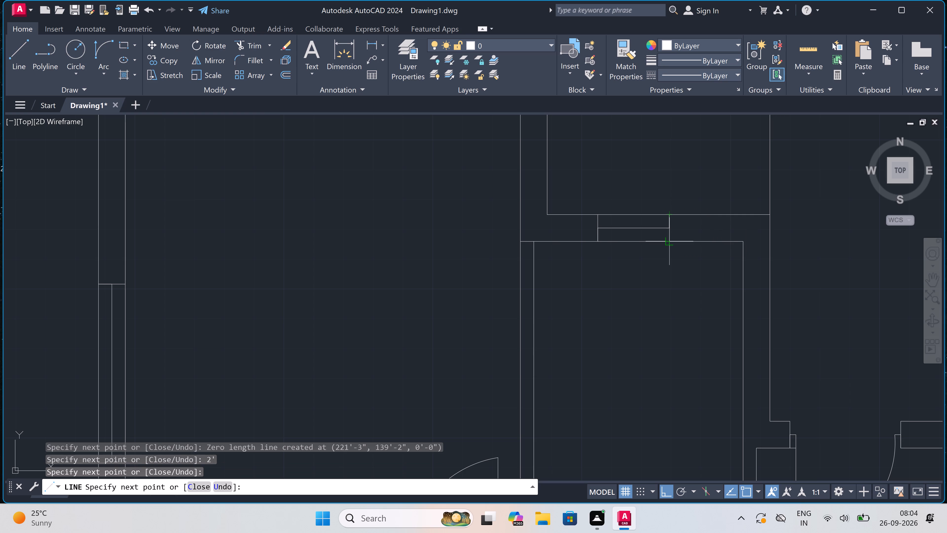
pyautogui.click(673, 239)
pyautogui.press('Escape')
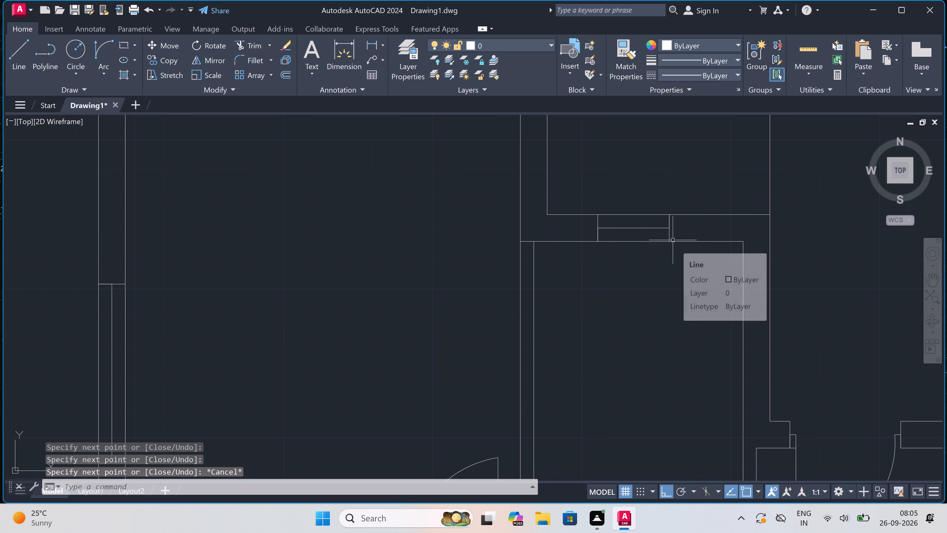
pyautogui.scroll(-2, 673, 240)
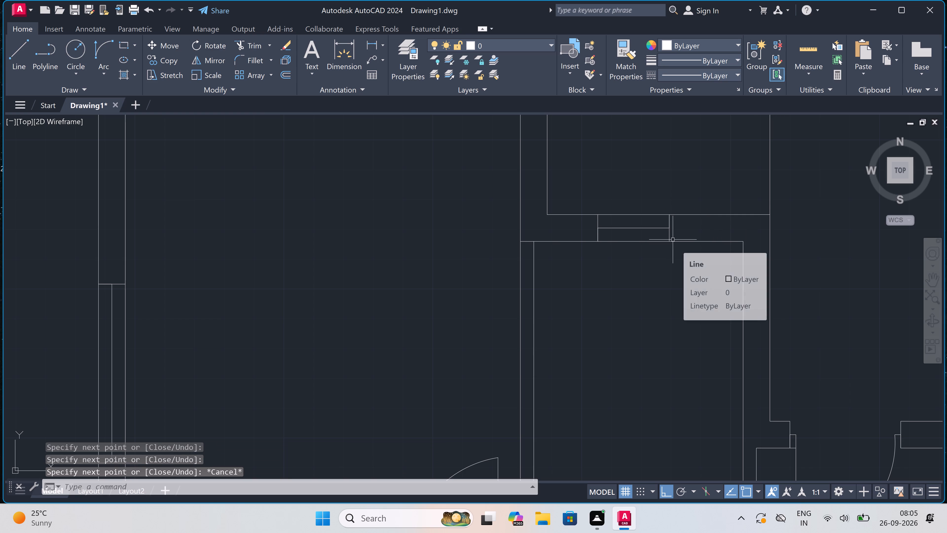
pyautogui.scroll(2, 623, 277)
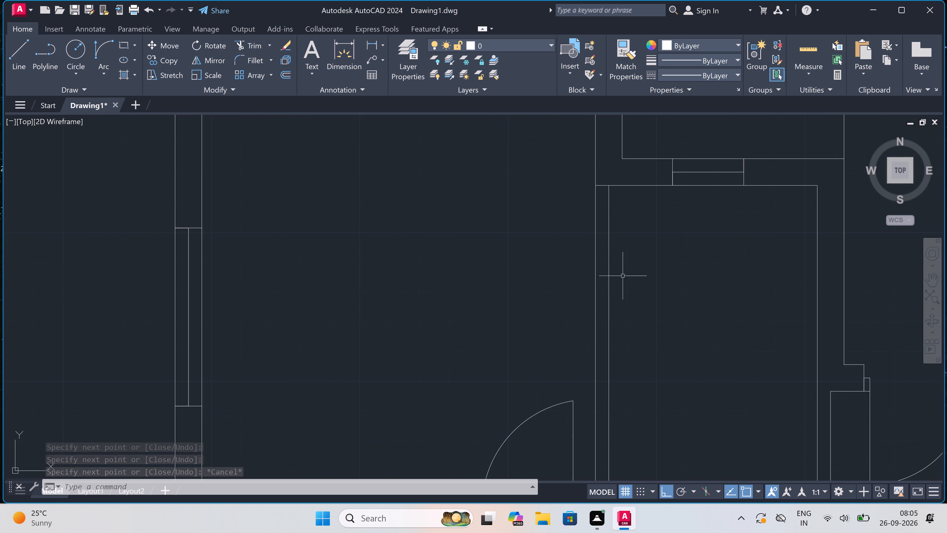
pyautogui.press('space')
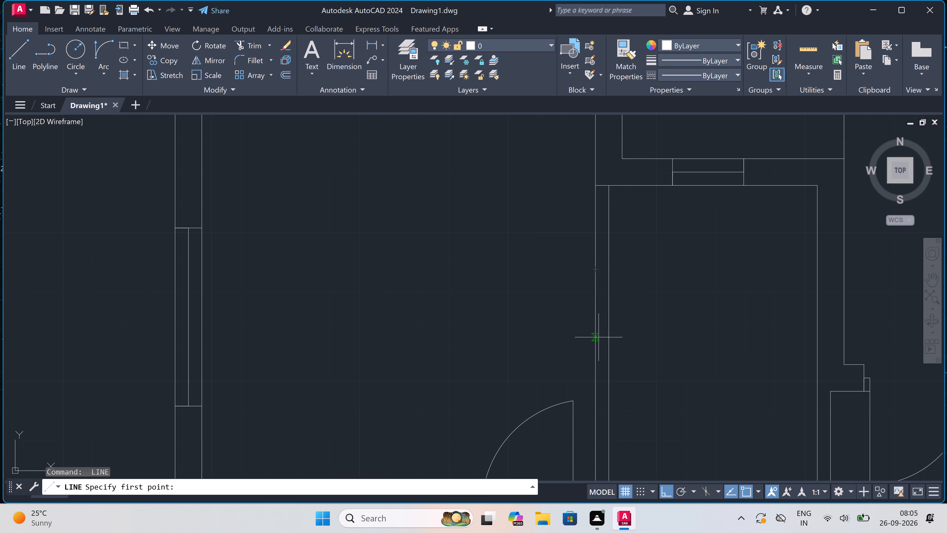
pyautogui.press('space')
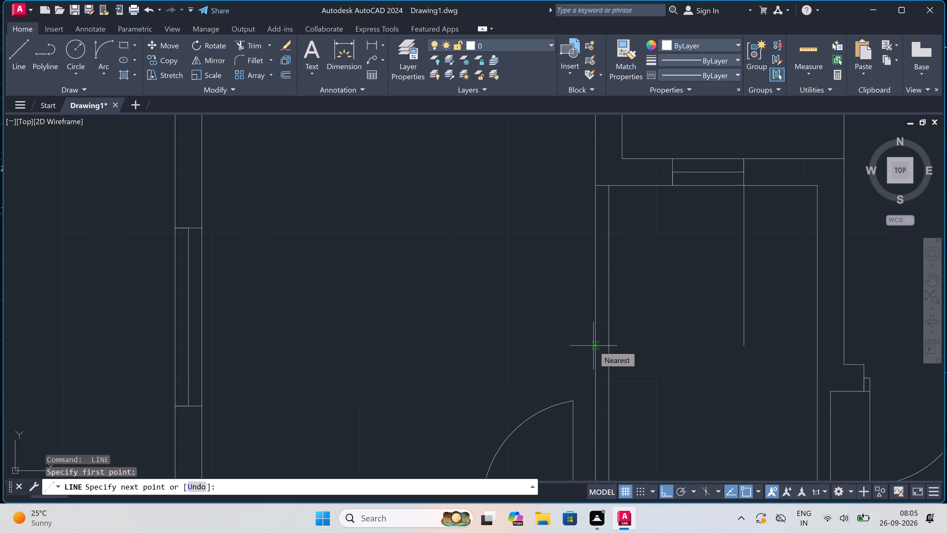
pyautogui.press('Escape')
# Draw the small room's door in its west wall: a south jamb line, a 2" frame line and a 2' leaf extending east.
pyautogui.press('space')
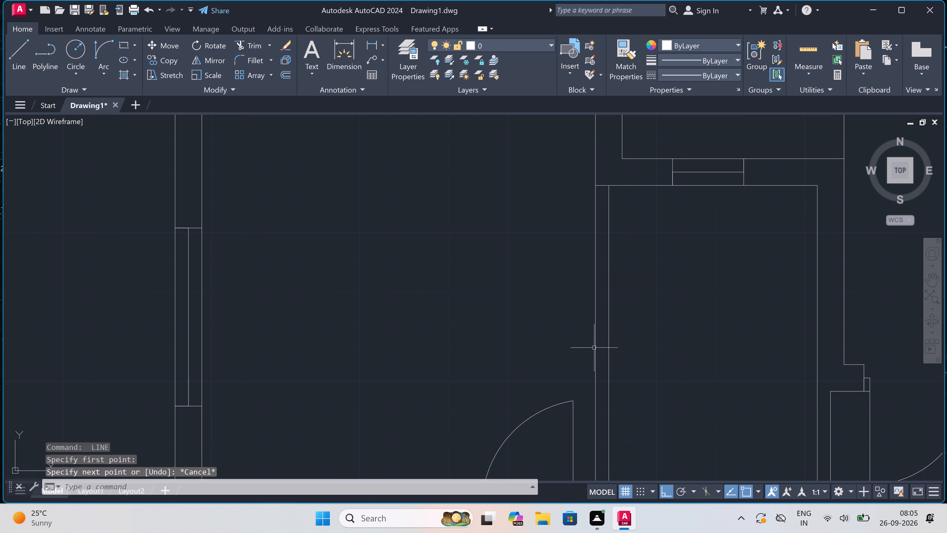
pyautogui.click(596, 366)
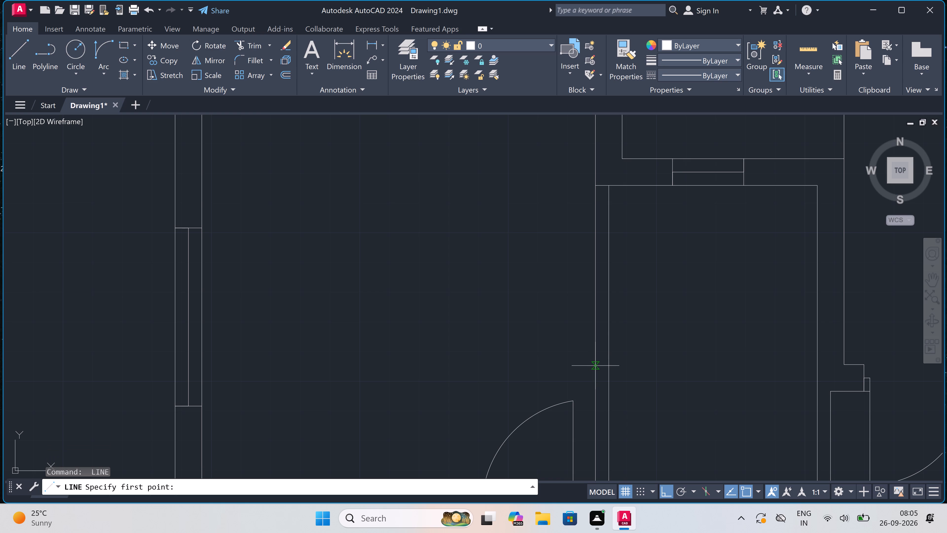
pyautogui.click(607, 369)
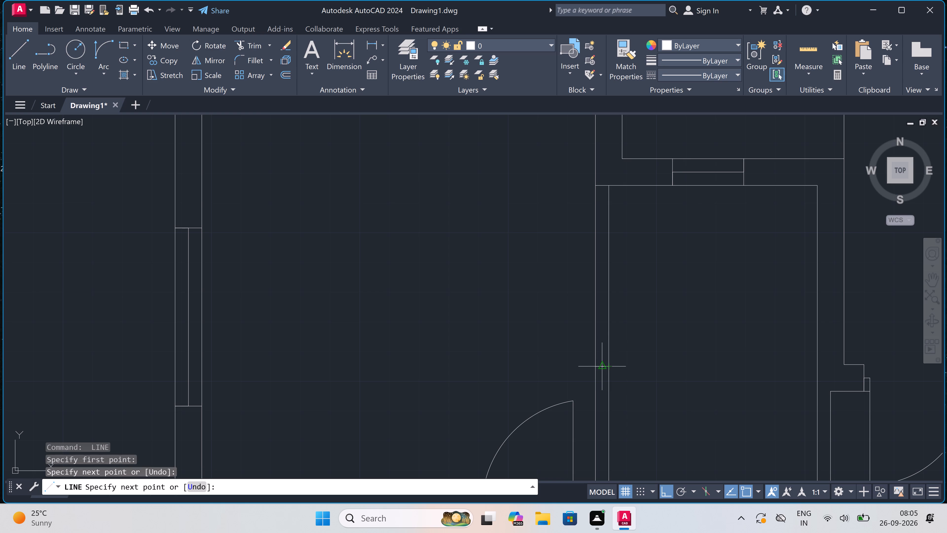
pyautogui.scroll(2, 603, 368)
pyautogui.click(601, 363)
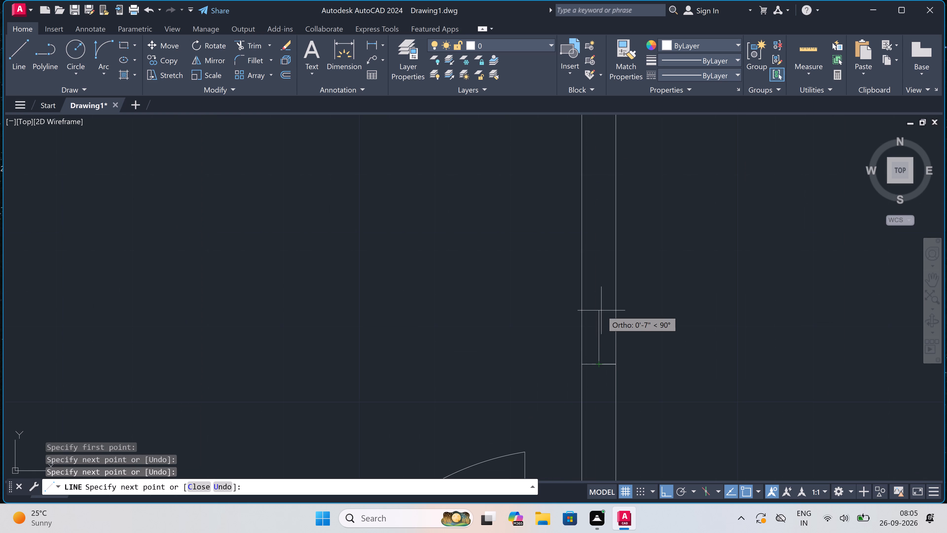
pyautogui.write('2"')
pyautogui.press('space')
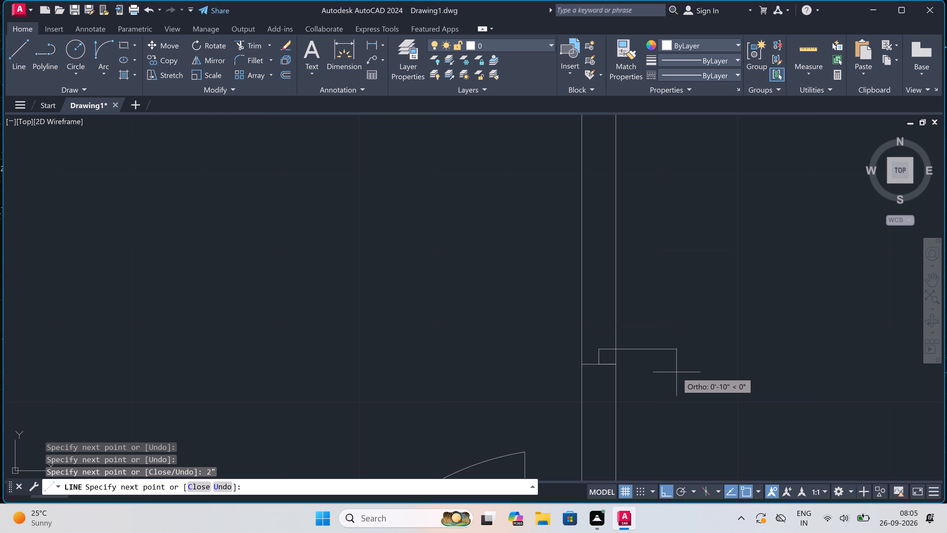
pyautogui.write("2'")
pyautogui.press('space')
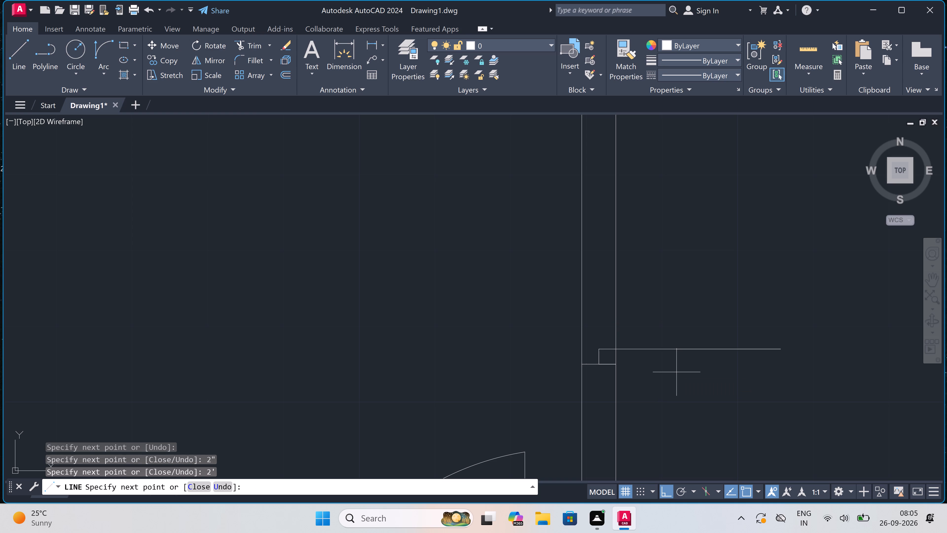
pyautogui.press('Escape')
# Draw the door's north jamb line across the west wall, with a 2" frame line running south from its midpoint.
pyautogui.press('space')
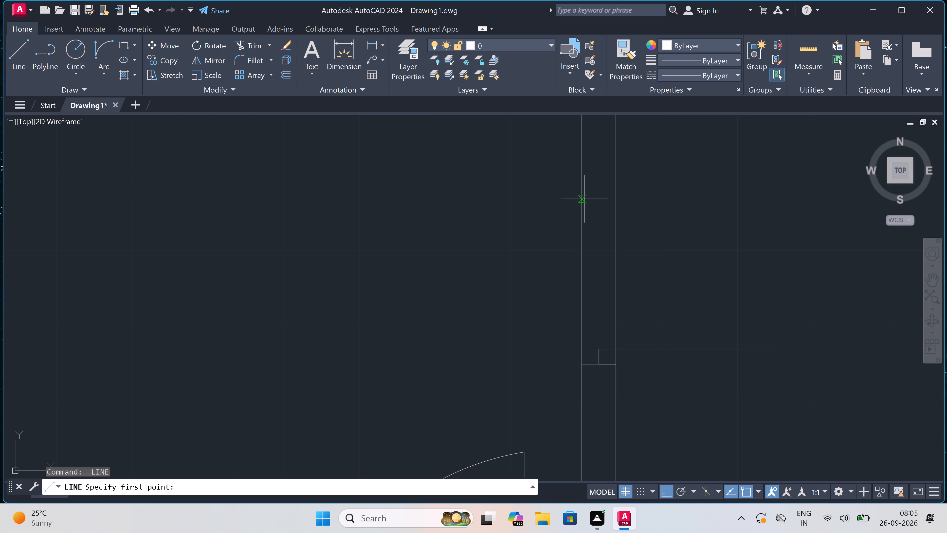
pyautogui.click(583, 213)
pyautogui.click(614, 212)
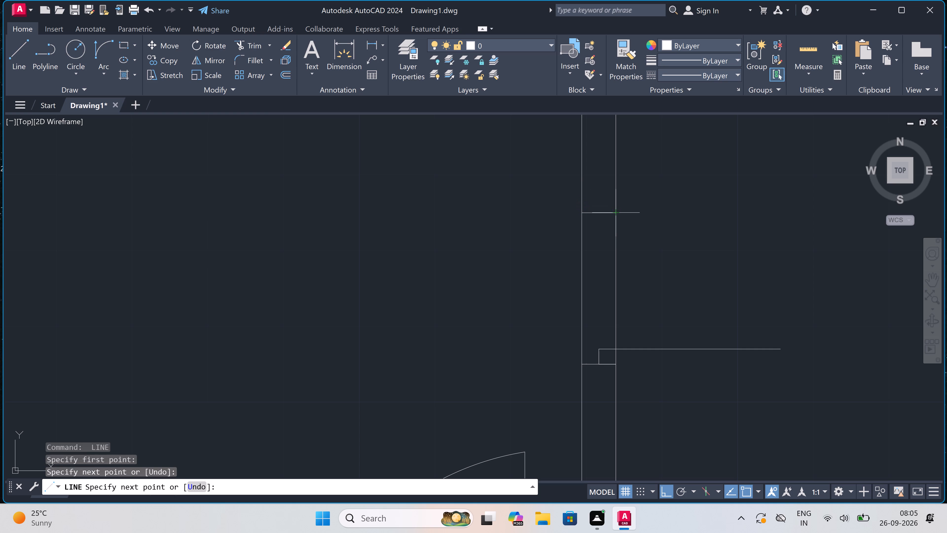
pyautogui.click(597, 213)
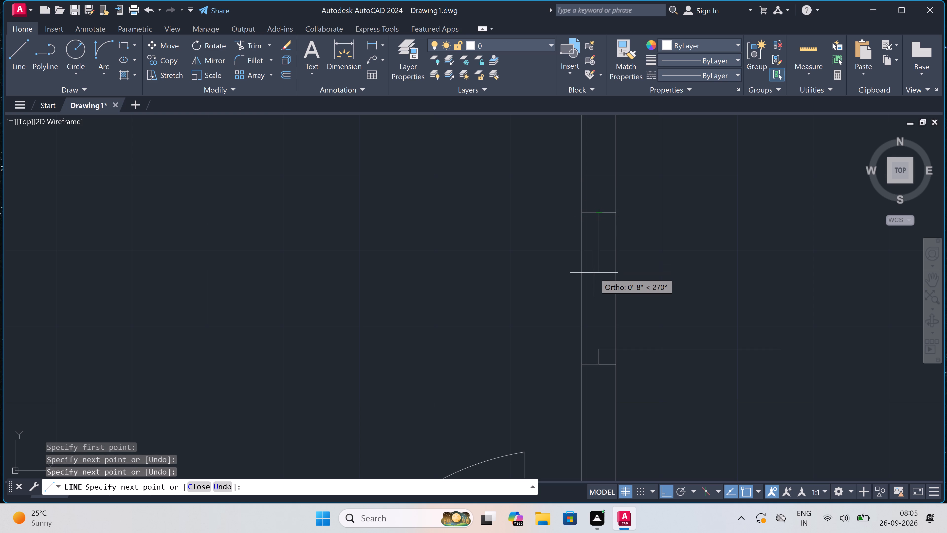
pyautogui.write('2"')
pyautogui.press('space')
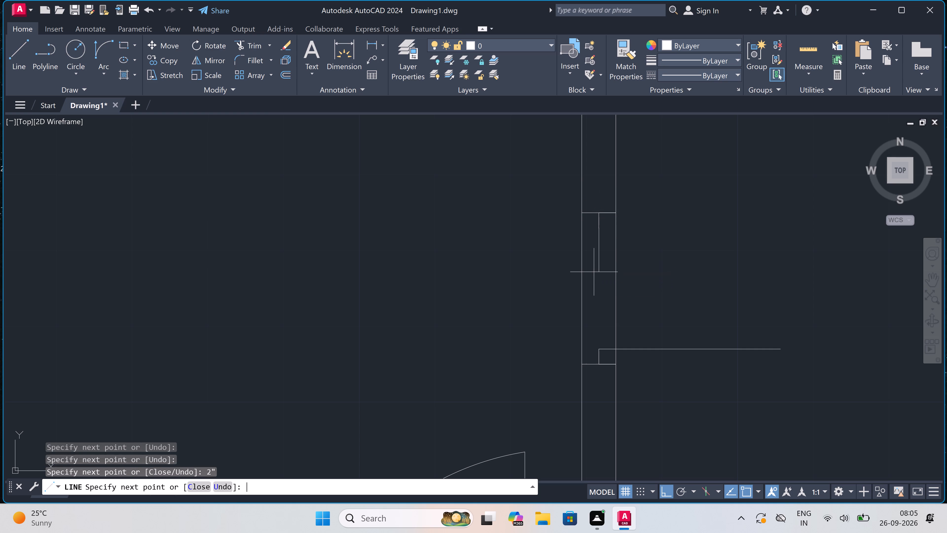
pyautogui.press('Escape')
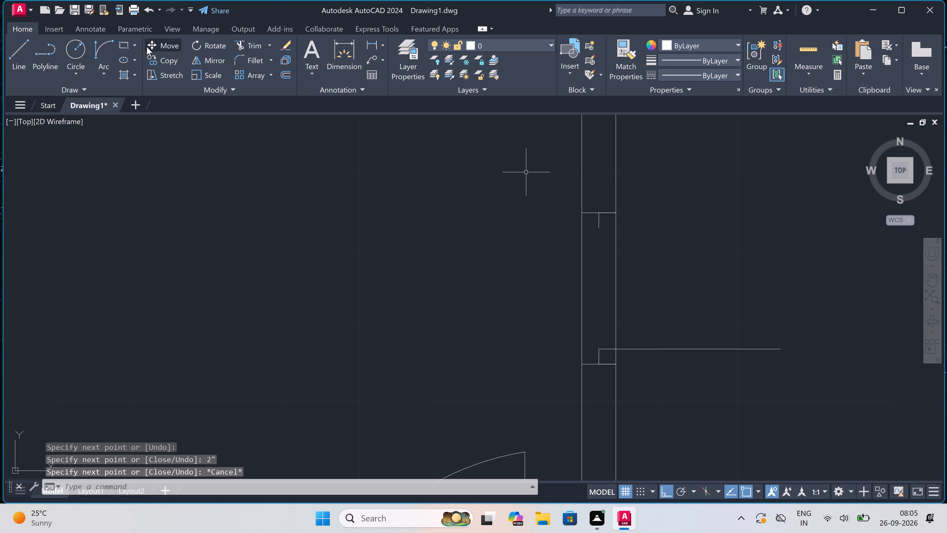
# Draw the door swing arc from the leaf's free east end to the end of the north frame line.
pyautogui.click(102, 51)
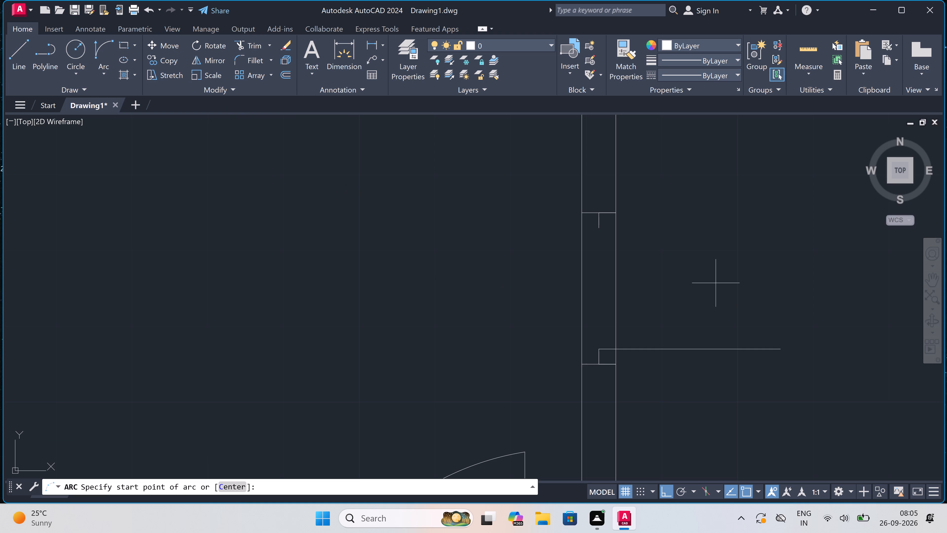
pyautogui.click(780, 349)
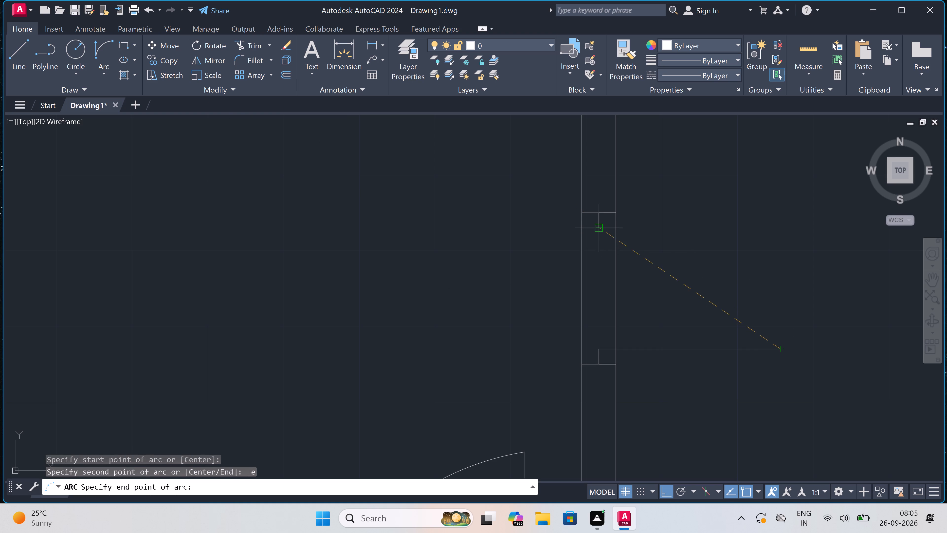
pyautogui.click(601, 230)
pyautogui.click(649, 173)
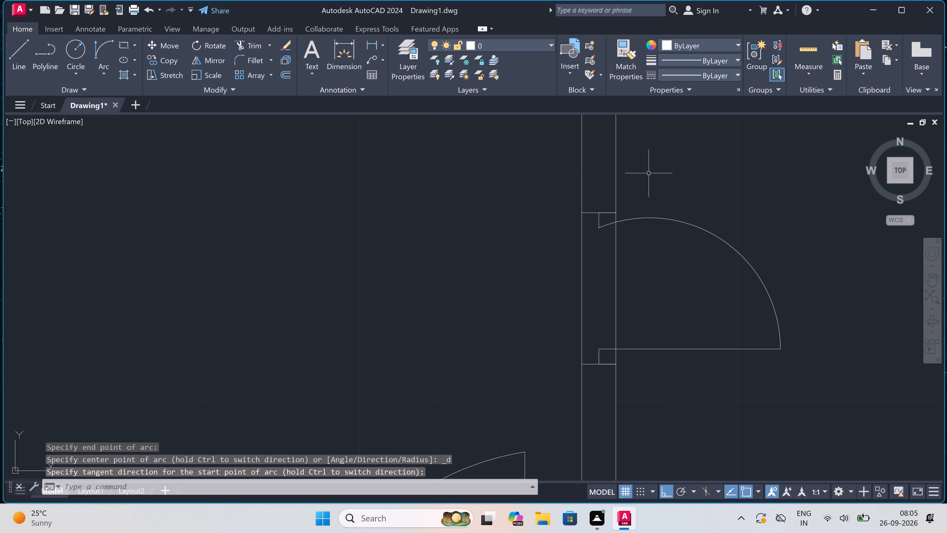
# Trim both faces of the small room's west wall between the two door jambs to open the doorway.
pyautogui.press('t')
pyautogui.press('r')
pyautogui.press('space')
pyautogui.click(641, 261)
pyautogui.doubleClick(551, 267)
# Trim the short line crossing the west wall's thickness at the small room's northwest corner.
pyautogui.scroll(-2, 552, 267)
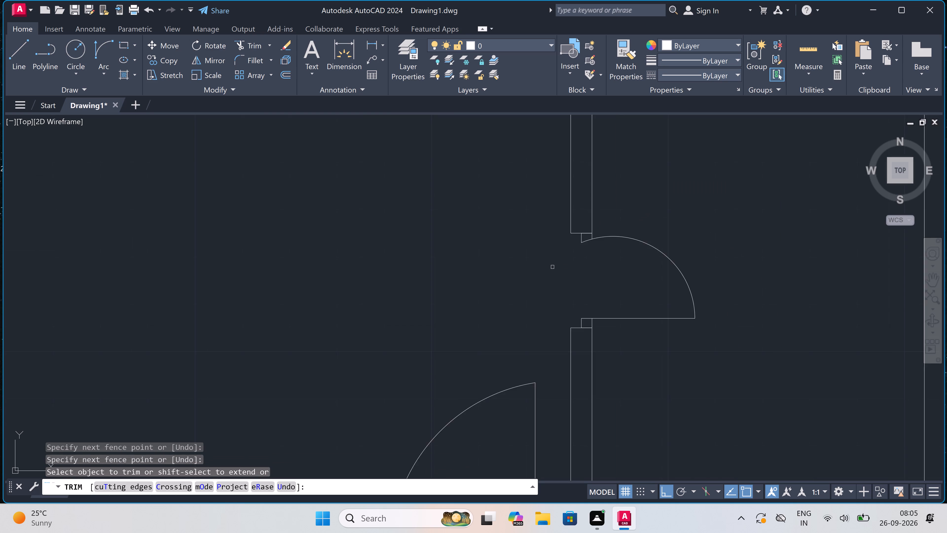
pyautogui.scroll(-1, 552, 267)
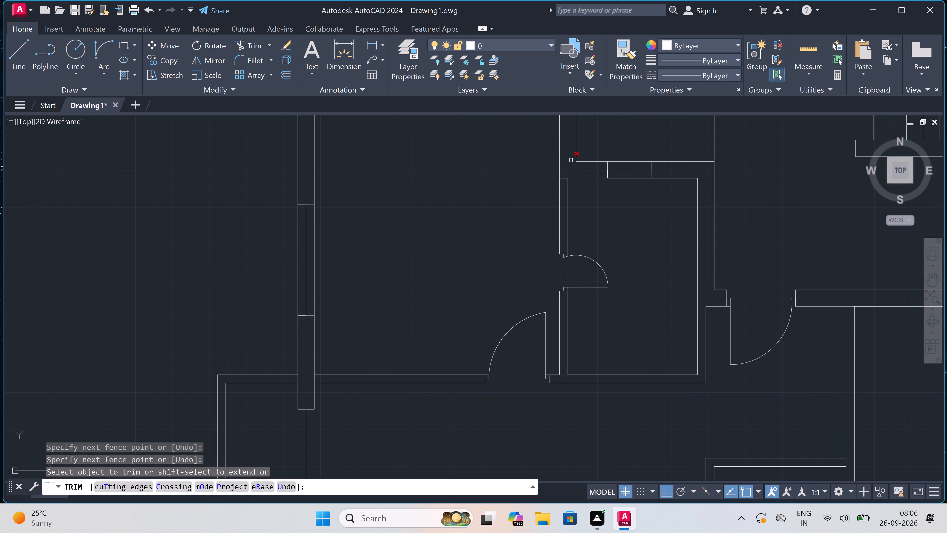
pyautogui.scroll(3, 567, 167)
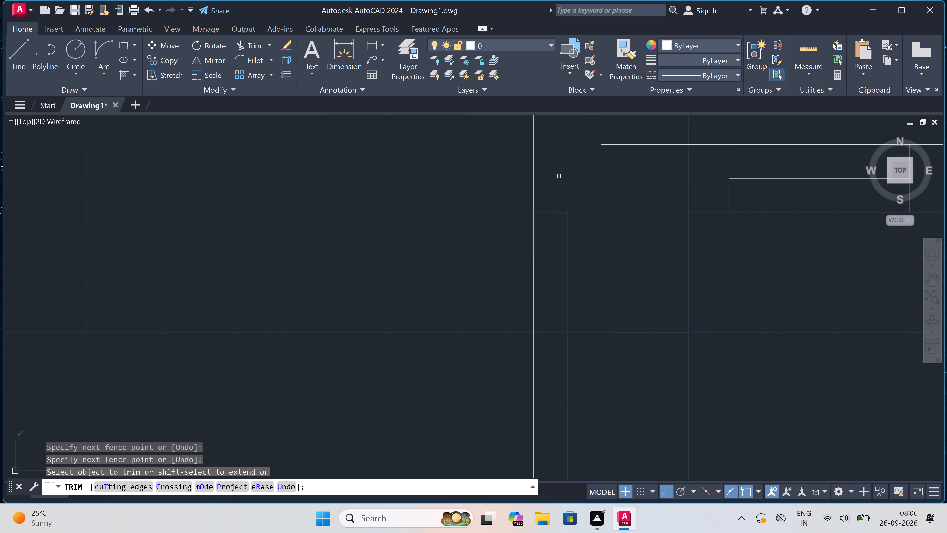
pyautogui.doubleClick(549, 191)
pyautogui.click(546, 245)
pyautogui.press('Escape')
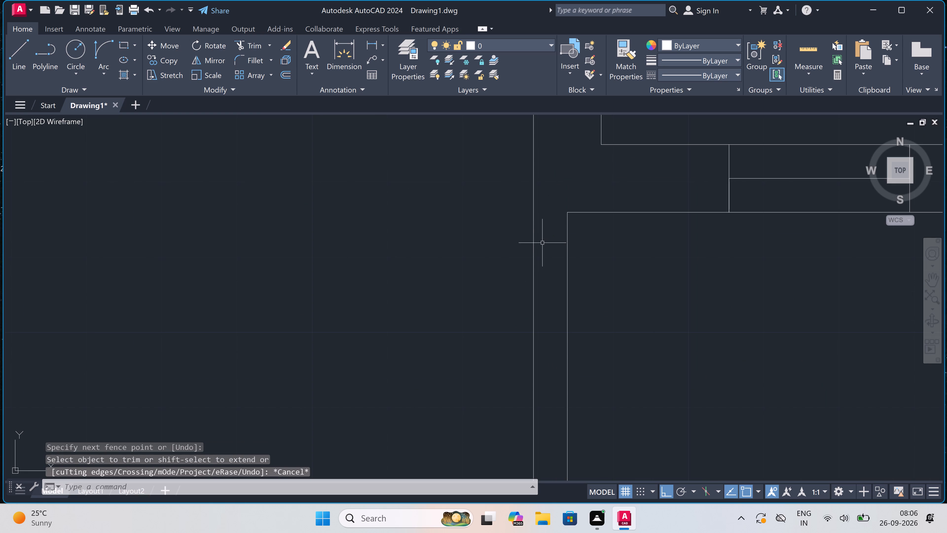
# Draw a 2' wide window in the south wall of the northern small room, with two jamb lines and a centre line.
pyautogui.scroll(-3, 483, 258)
pyautogui.scroll(-3, 502, 228)
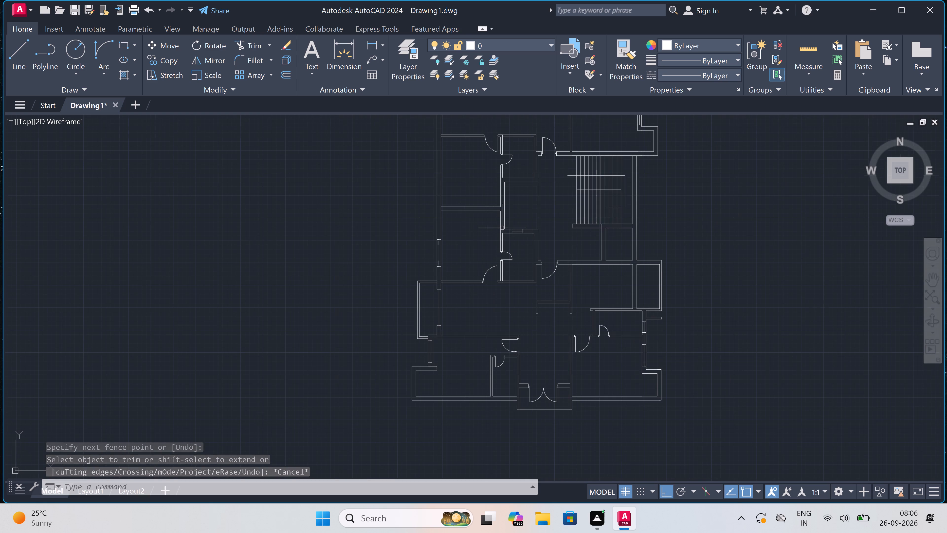
pyautogui.scroll(3, 517, 168)
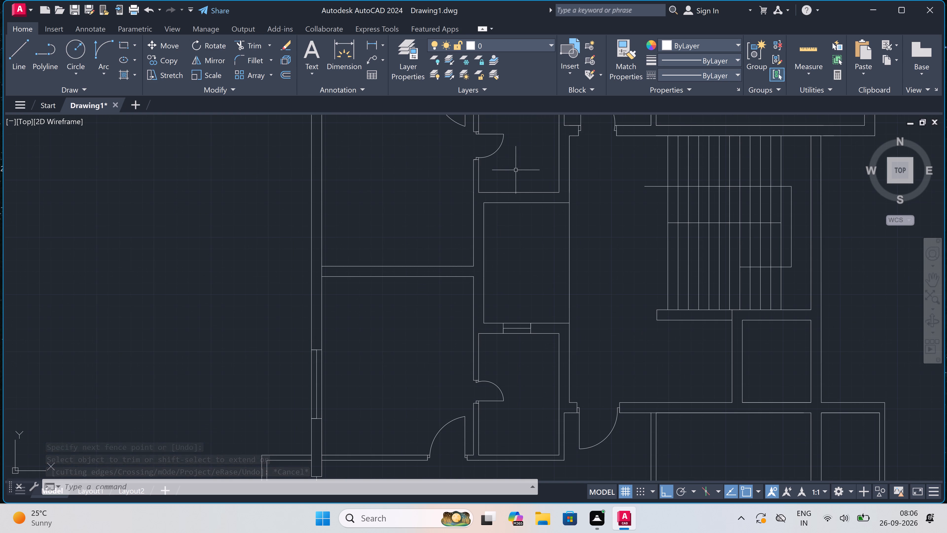
pyautogui.scroll(2, 514, 172)
pyautogui.press('l')
pyautogui.press('space')
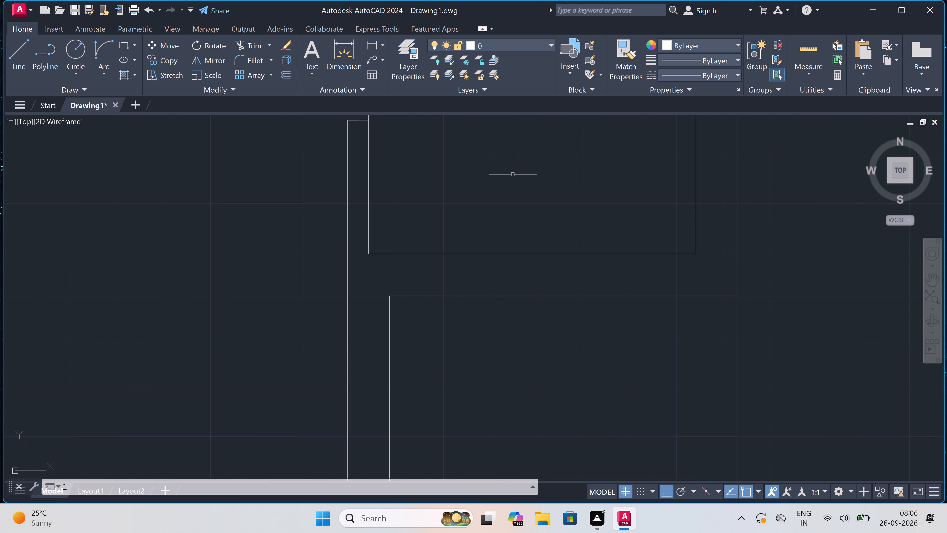
pyautogui.doubleClick(452, 253)
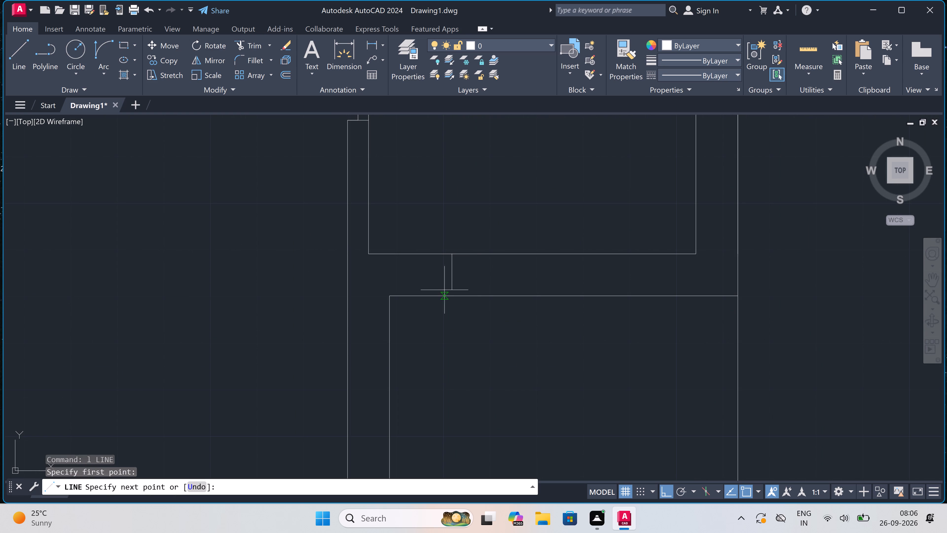
pyautogui.click(452, 298)
pyautogui.click(453, 276)
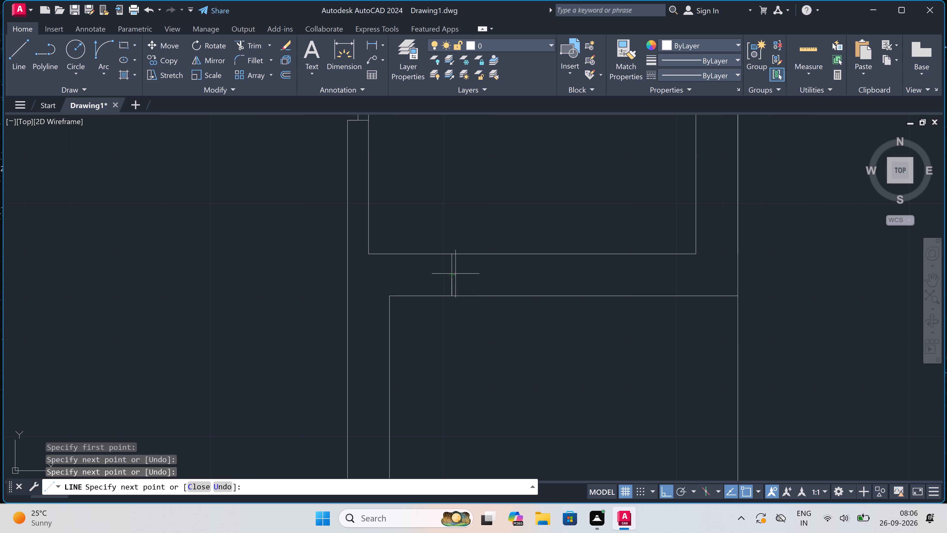
pyautogui.write("2'")
pyautogui.press('space')
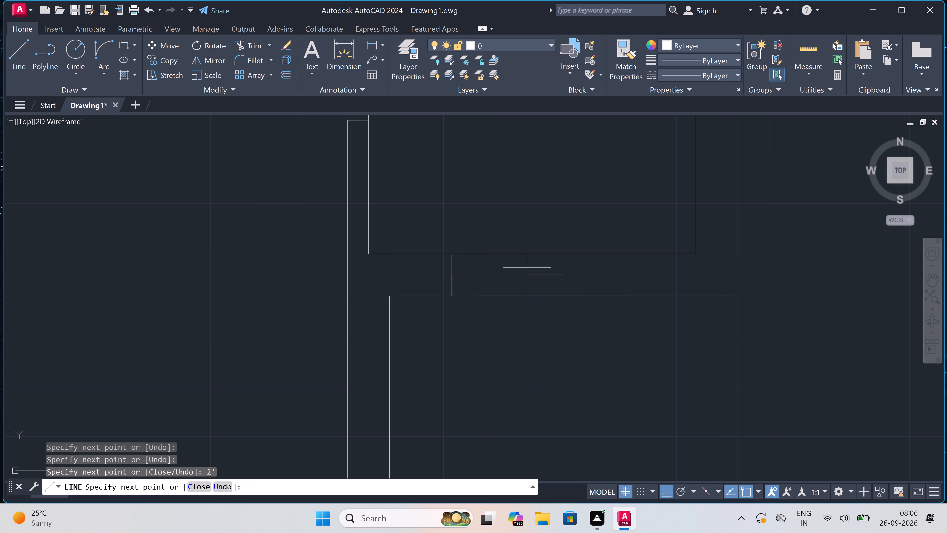
pyautogui.doubleClick(564, 254)
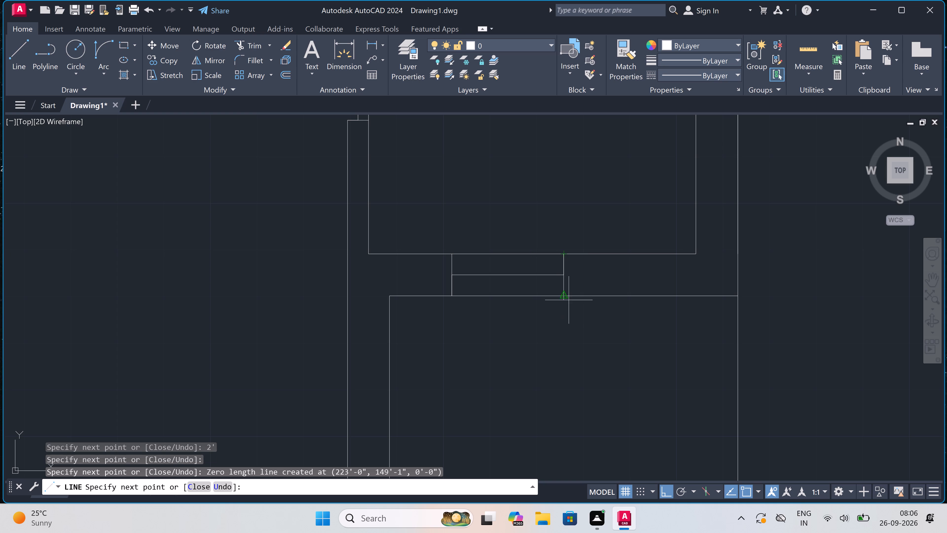
pyautogui.doubleClick(566, 295)
pyautogui.press('Escape')
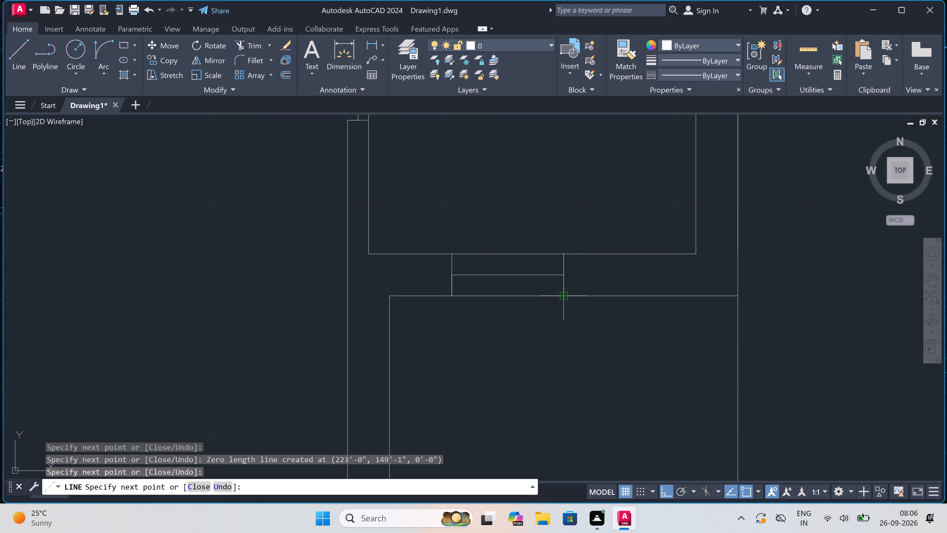
# Draw a 5' window in the outer west wall of the northern west-side room, with a centre line and jamb lines across the wall.
pyautogui.scroll(-5, 551, 270)
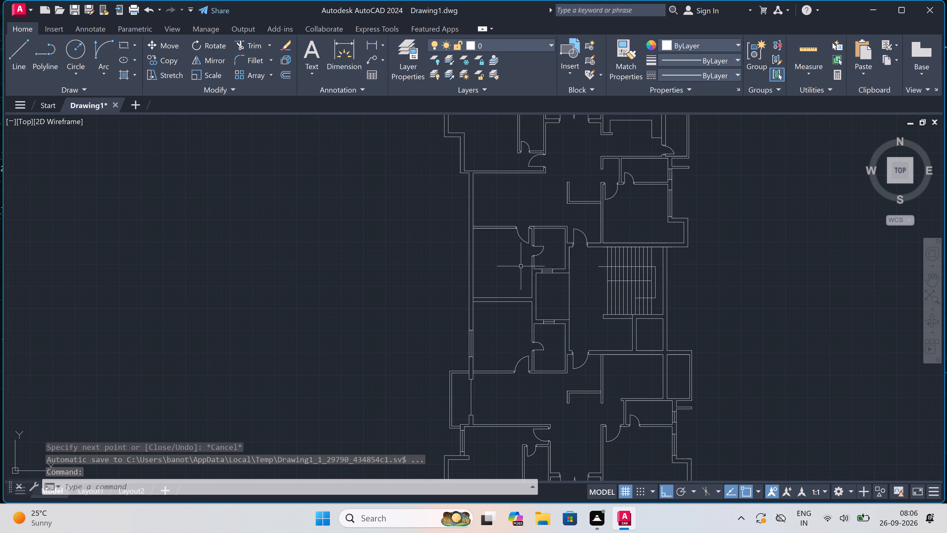
pyautogui.scroll(2, 467, 250)
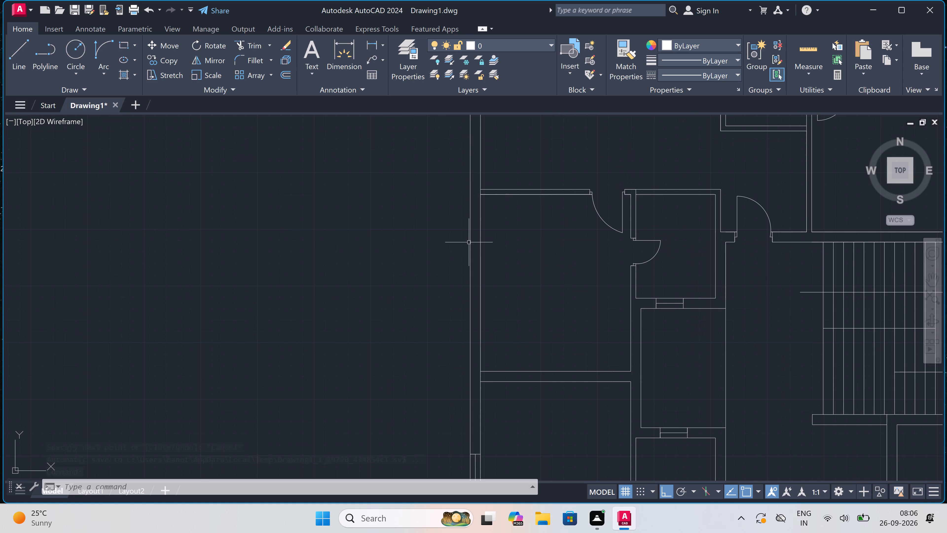
pyautogui.press('space')
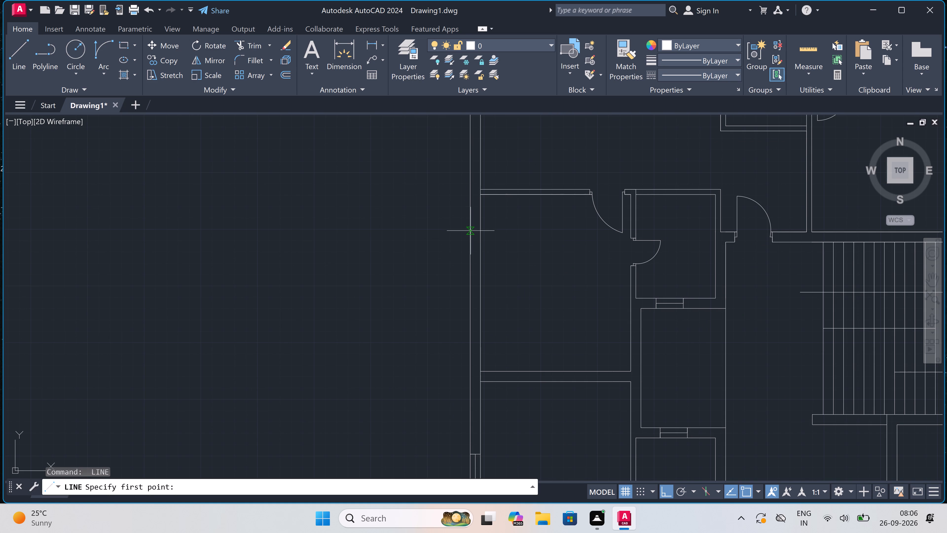
pyautogui.click(470, 239)
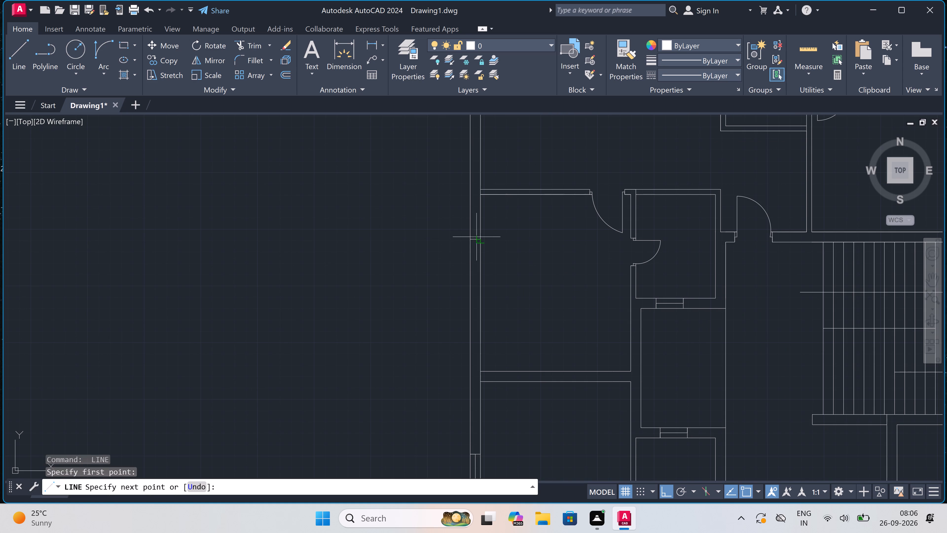
pyautogui.click(480, 237)
pyautogui.click(473, 240)
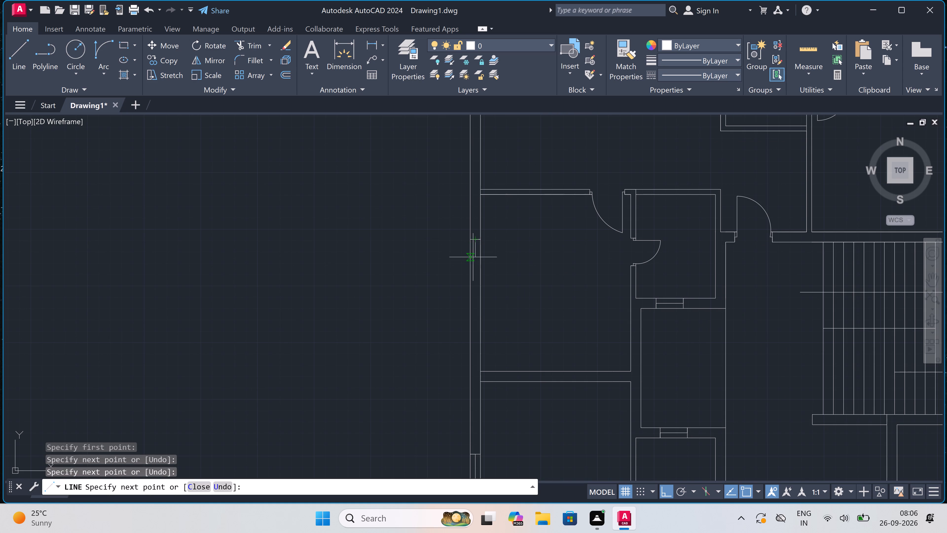
pyautogui.scroll(2, 474, 325)
pyautogui.write("5'")
pyautogui.press('space')
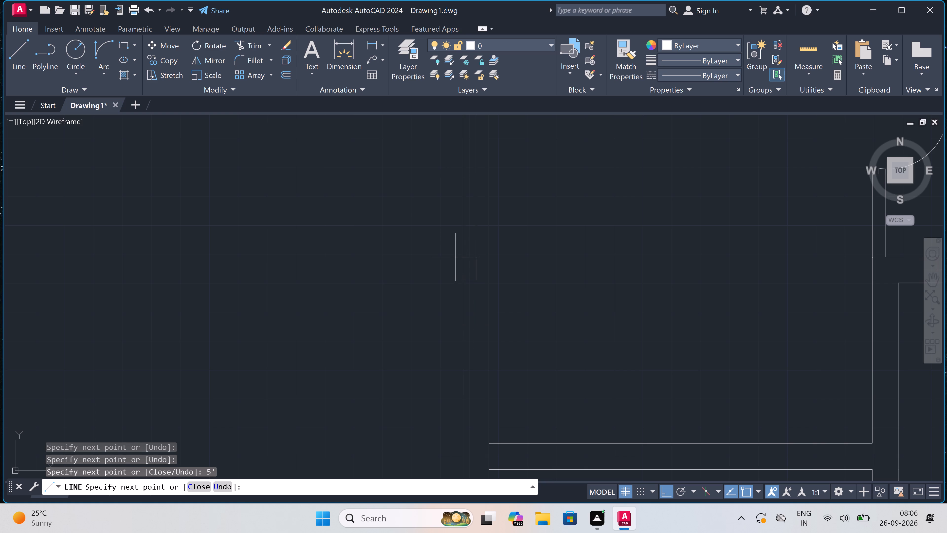
pyautogui.click(464, 281)
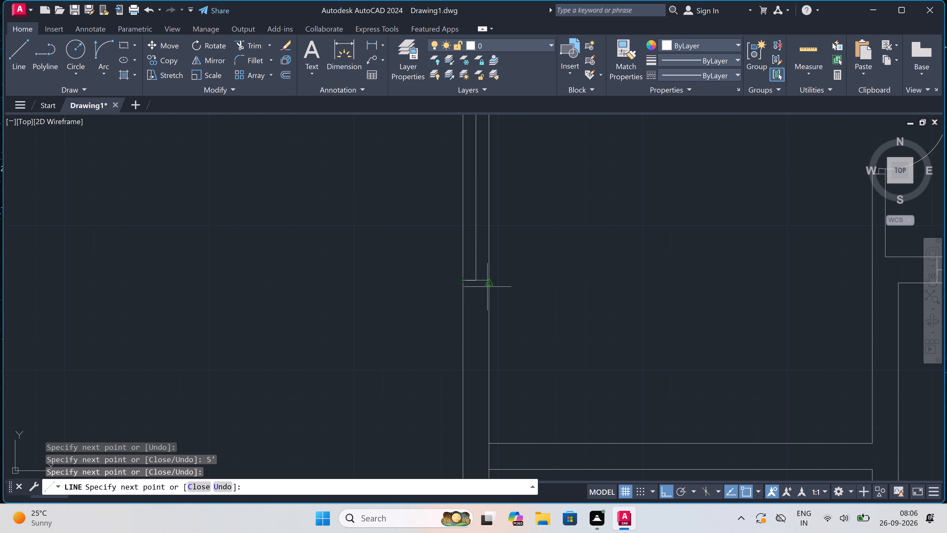
pyautogui.scroll(3, 489, 278)
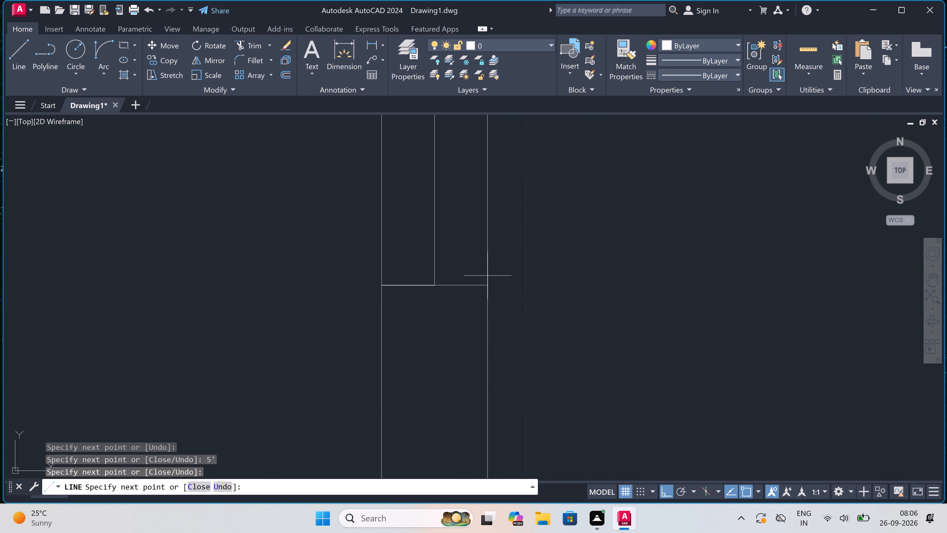
pyautogui.click(486, 288)
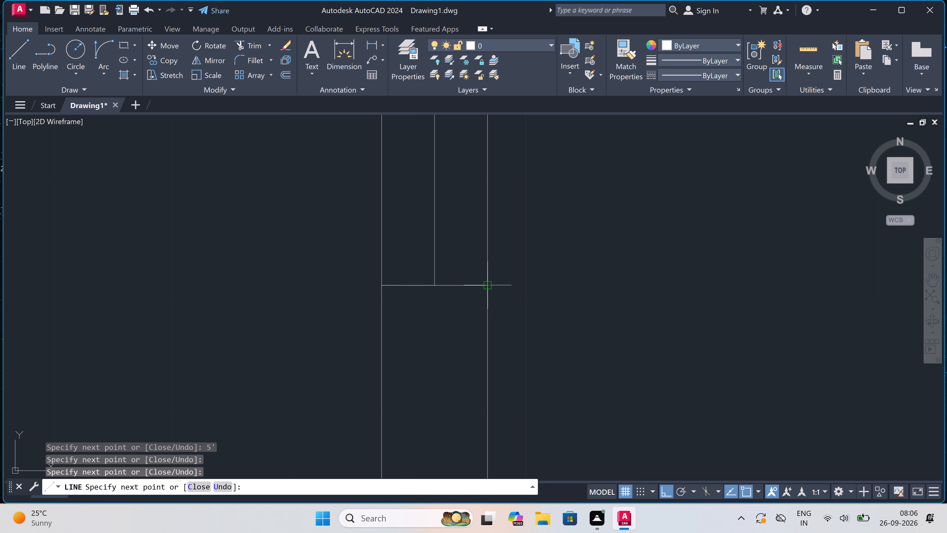
pyautogui.press('Escape')
# Trim the outer west wall's inner face where the partition between the two west-side rooms meets it.
pyautogui.scroll(-3, 487, 259)
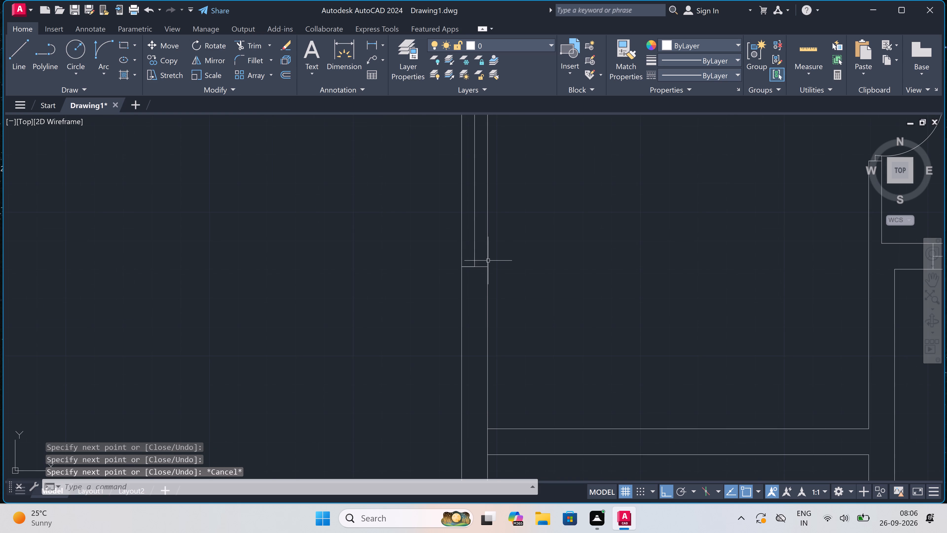
pyautogui.scroll(-2, 488, 261)
pyautogui.scroll(2, 475, 314)
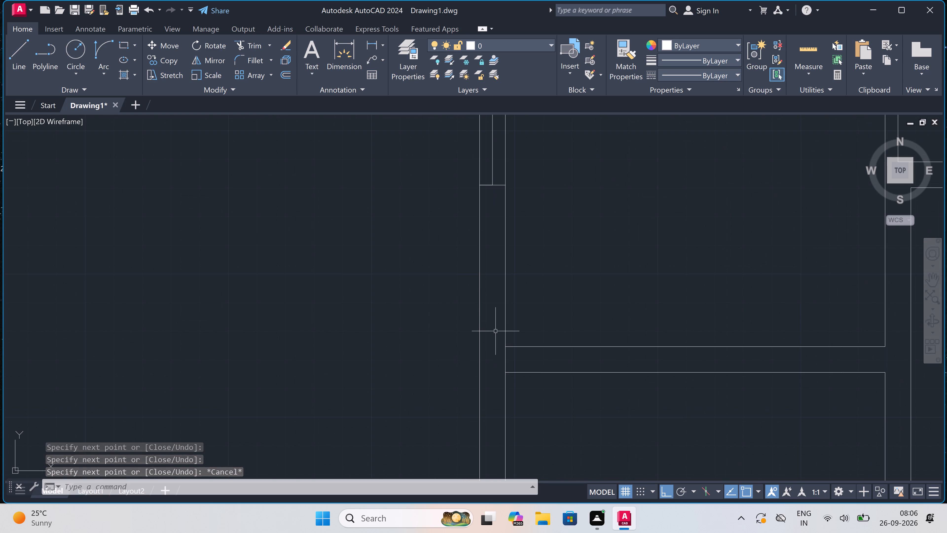
pyautogui.press('t')
pyautogui.press('r')
pyautogui.press('space')
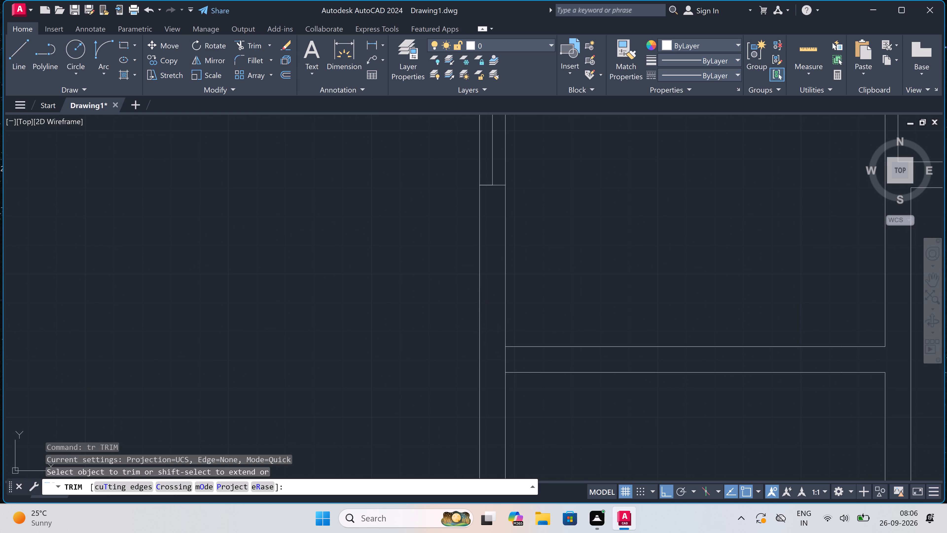
pyautogui.click(499, 358)
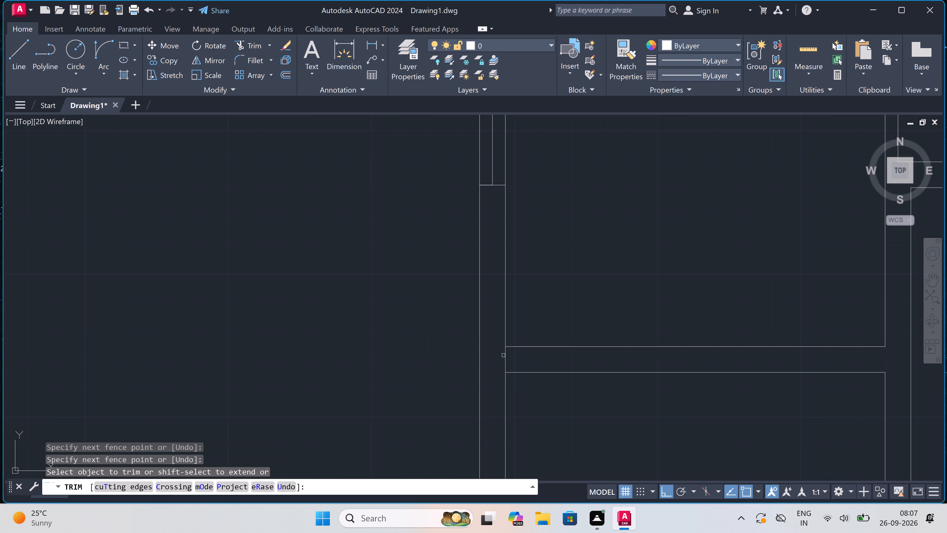
pyautogui.click(508, 355)
pyautogui.press('Escape')
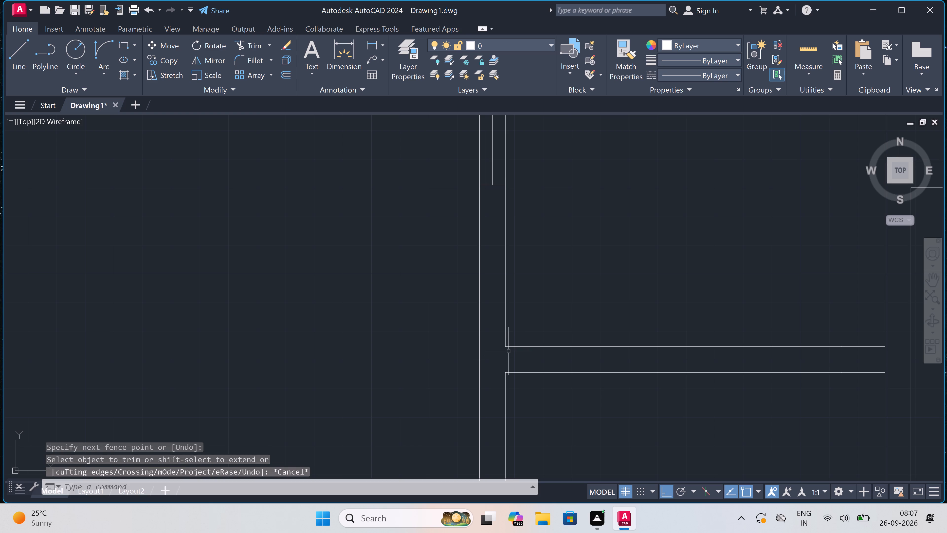
# Trim the short line crossing the wall's thickness at the northern small room's northwest corner.
pyautogui.scroll(-5, 479, 333)
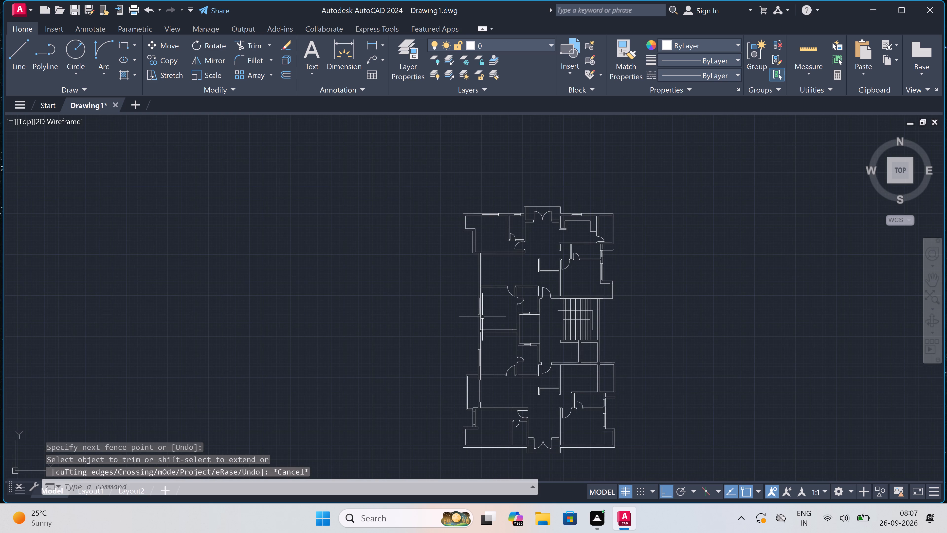
pyautogui.scroll(2, 532, 278)
pyautogui.scroll(2, 504, 292)
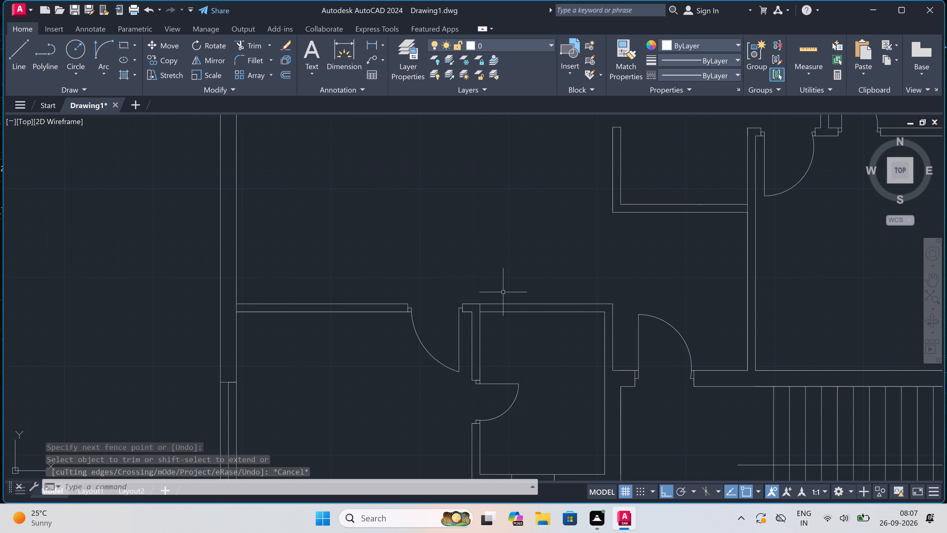
pyautogui.press('space')
pyautogui.scroll(2, 483, 304)
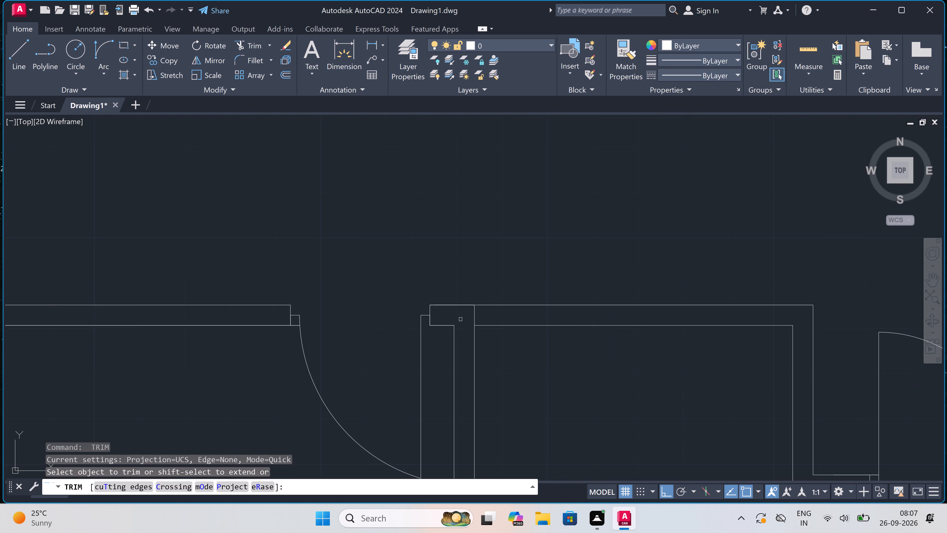
pyautogui.scroll(2, 461, 316)
pyautogui.moveTo(461, 315); pyautogui.dragTo(467, 312)
pyautogui.click(523, 314)
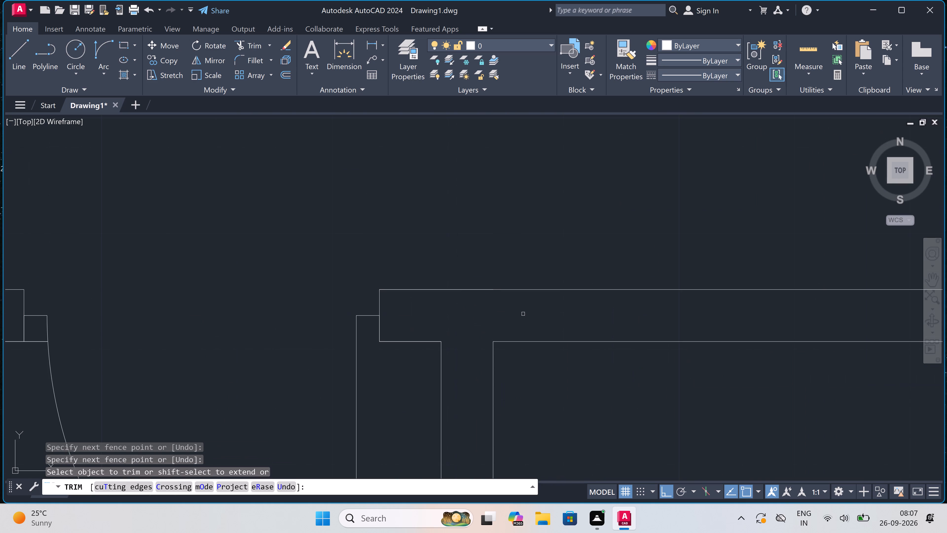
pyautogui.press('Escape')
# Draw an L-shaped counter outline along the west and north walls of the room south of the staircase, about 1'-11" deep at its west leg.
pyautogui.scroll(-5, 509, 278)
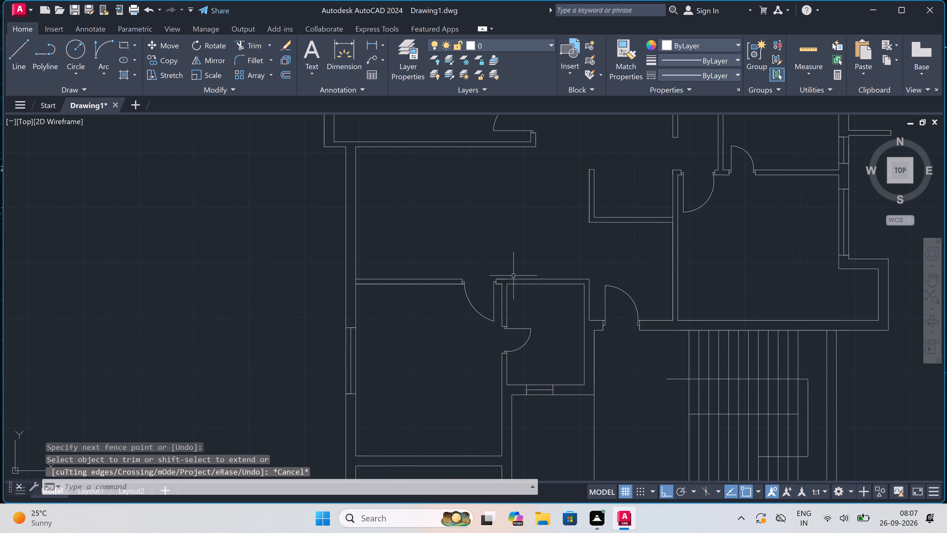
pyautogui.scroll(-2, 552, 281)
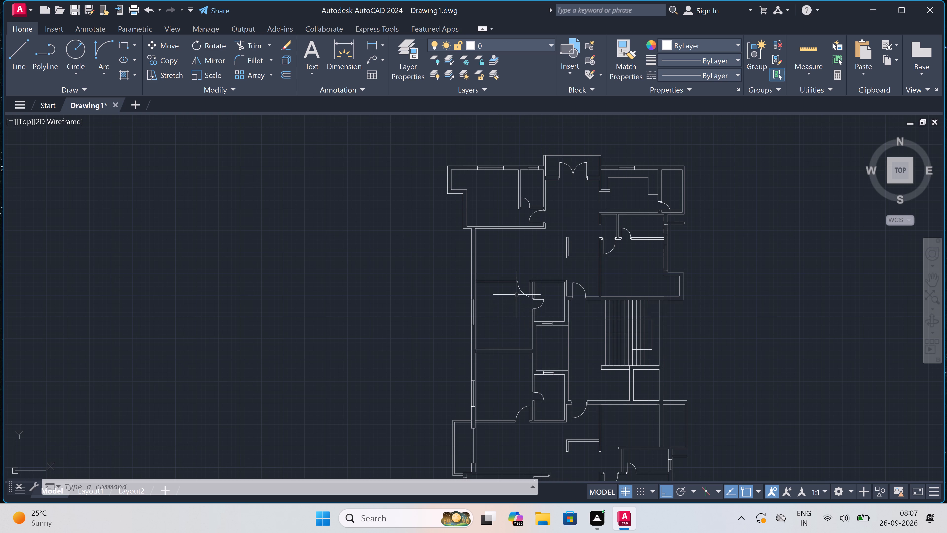
pyautogui.scroll(-1, 517, 289)
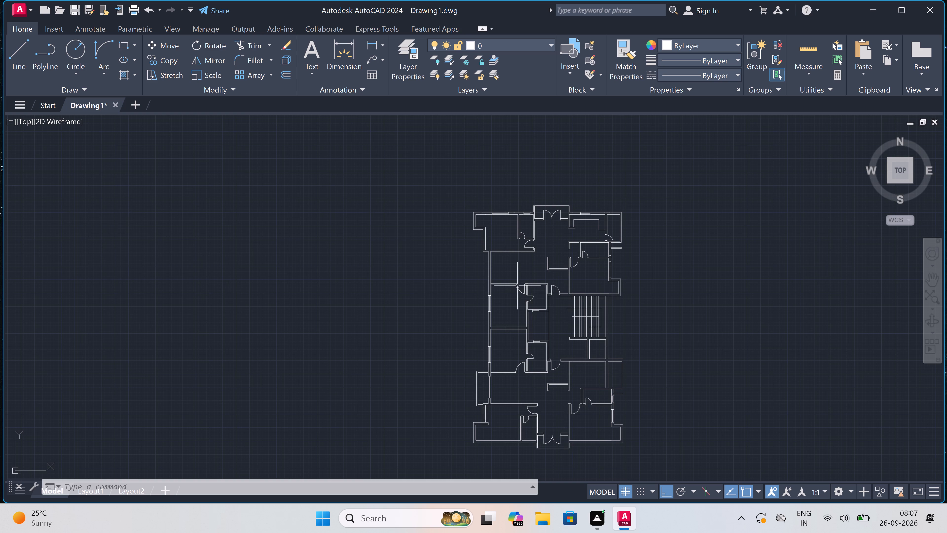
pyautogui.scroll(-2, 517, 286)
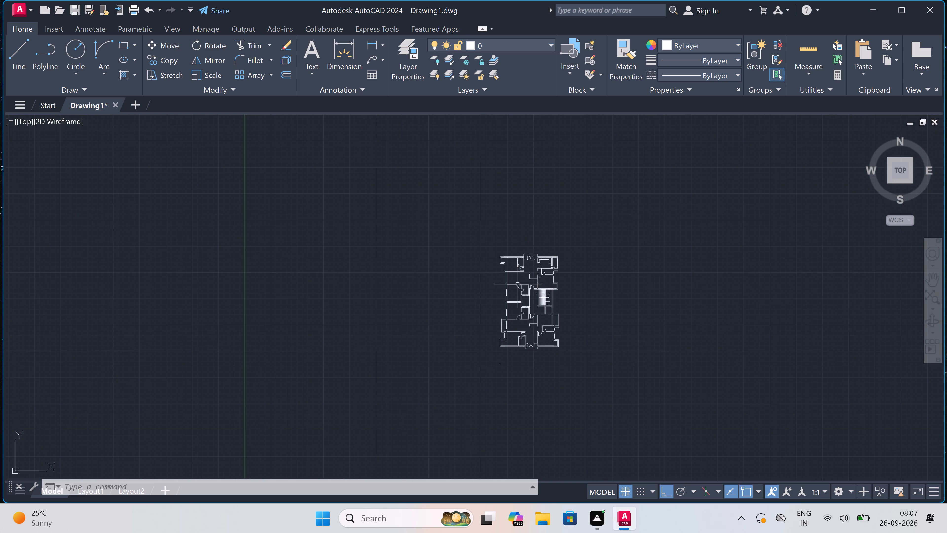
pyautogui.scroll(3, 557, 314)
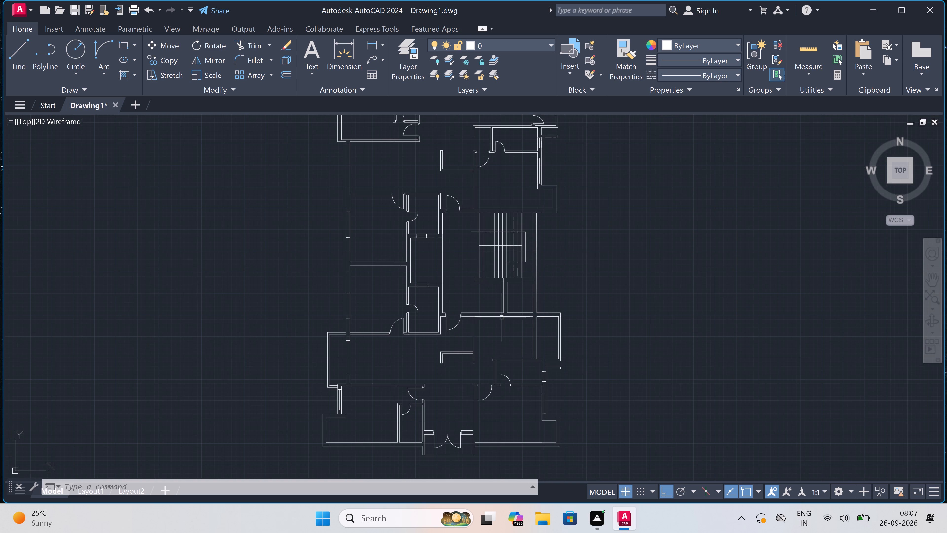
pyautogui.scroll(3, 485, 317)
pyautogui.press('l')
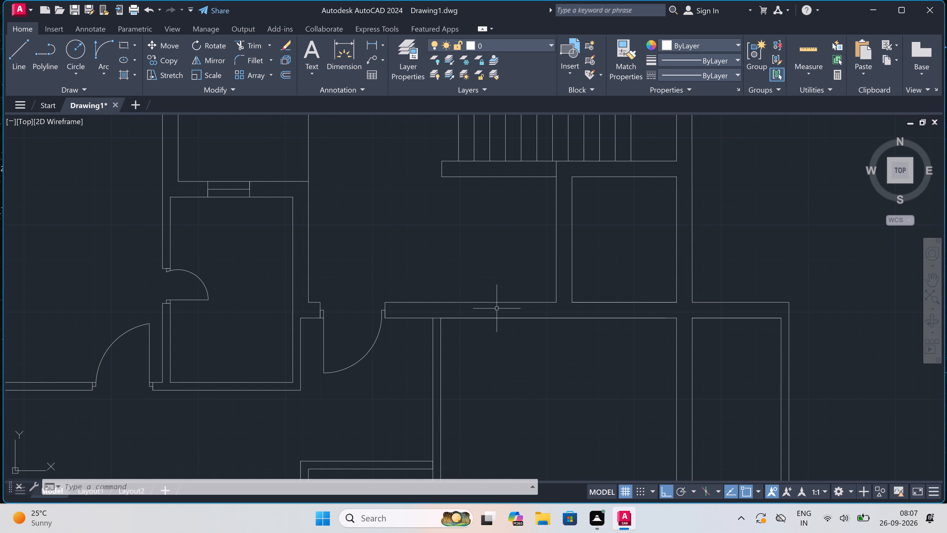
pyautogui.press('space')
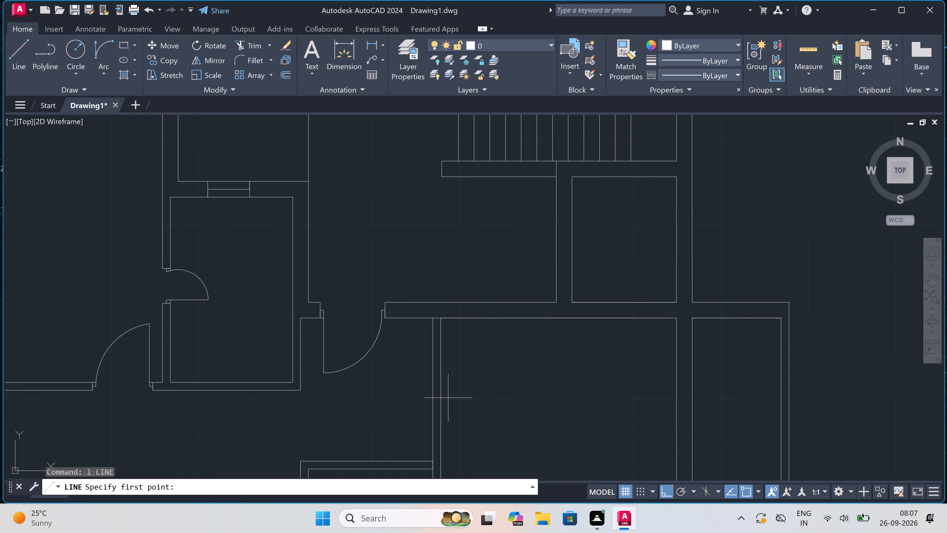
pyautogui.doubleClick(440, 432)
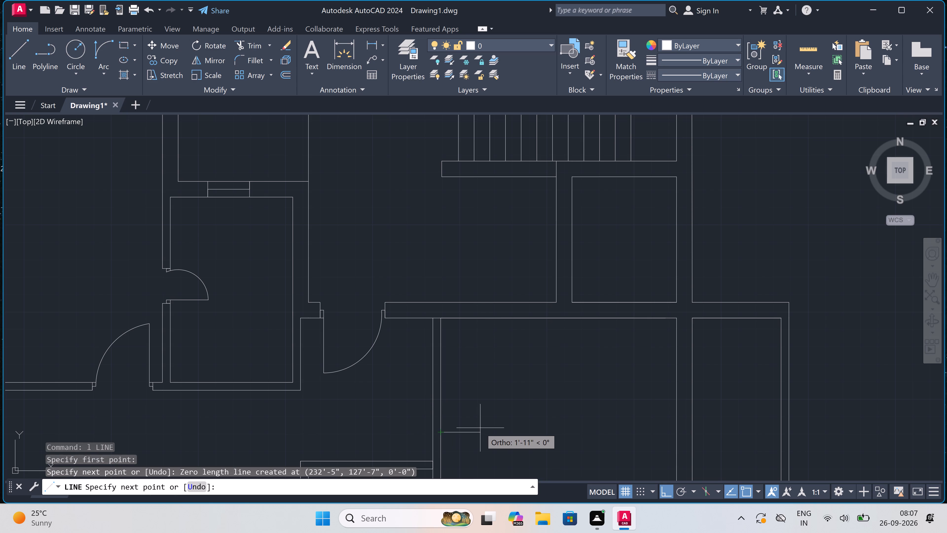
pyautogui.click(480, 428)
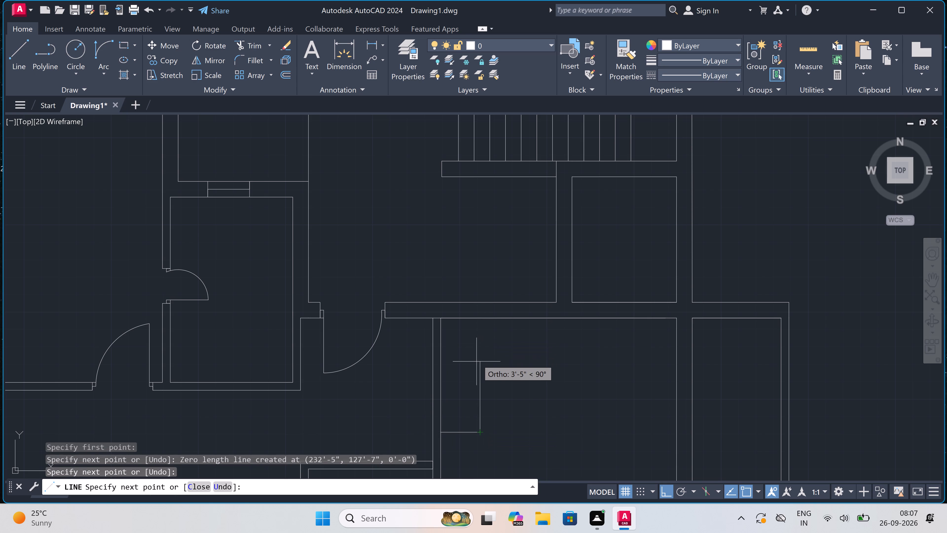
pyautogui.click(480, 349)
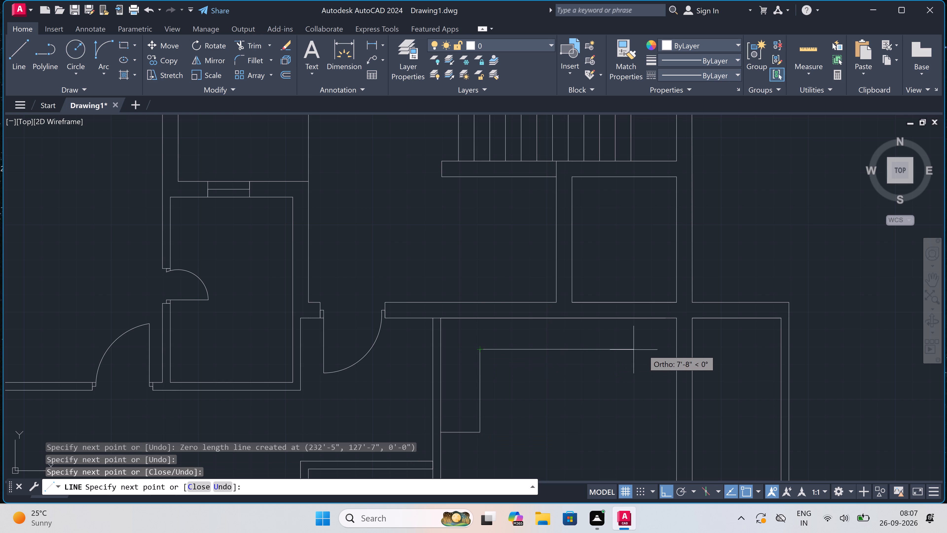
pyautogui.click(678, 349)
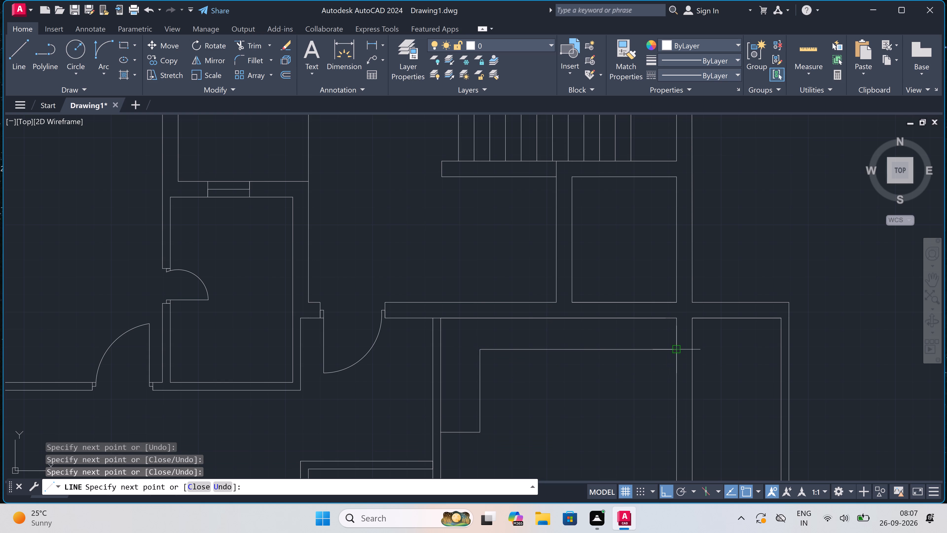
pyautogui.press('Escape')
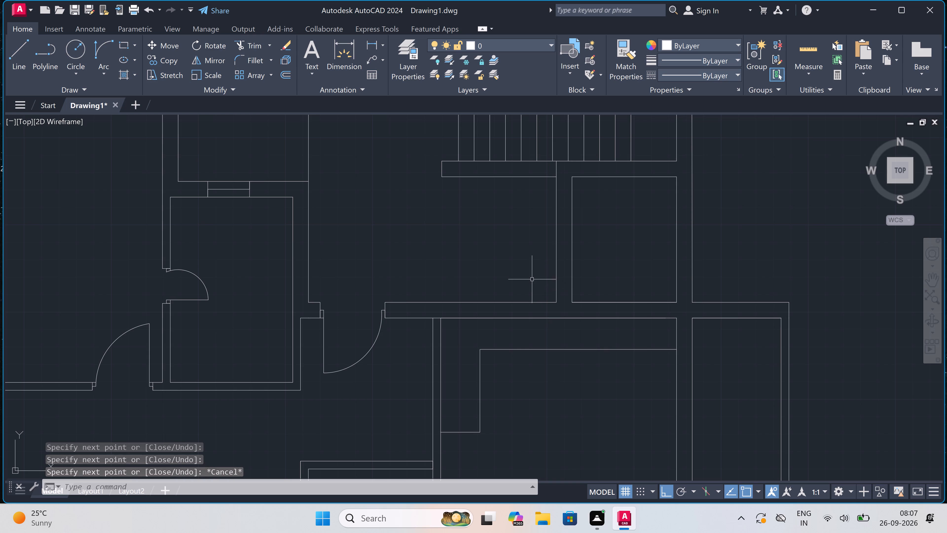
# Draw a window about 2'-8" wide in the north wall of the counter room, with a centre line and jamb lines across the wall.
pyautogui.press('space')
pyautogui.scroll(2, 478, 298)
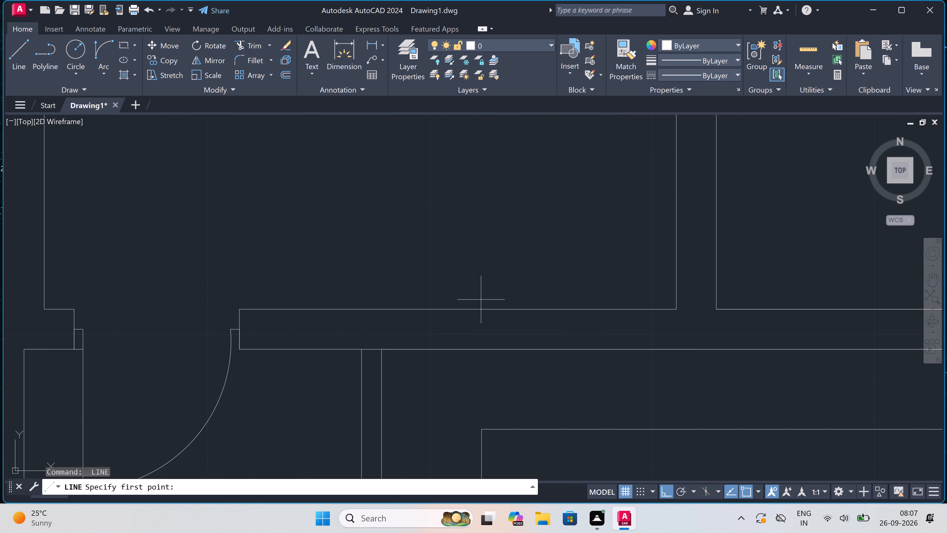
pyautogui.click(480, 308)
pyautogui.click(477, 349)
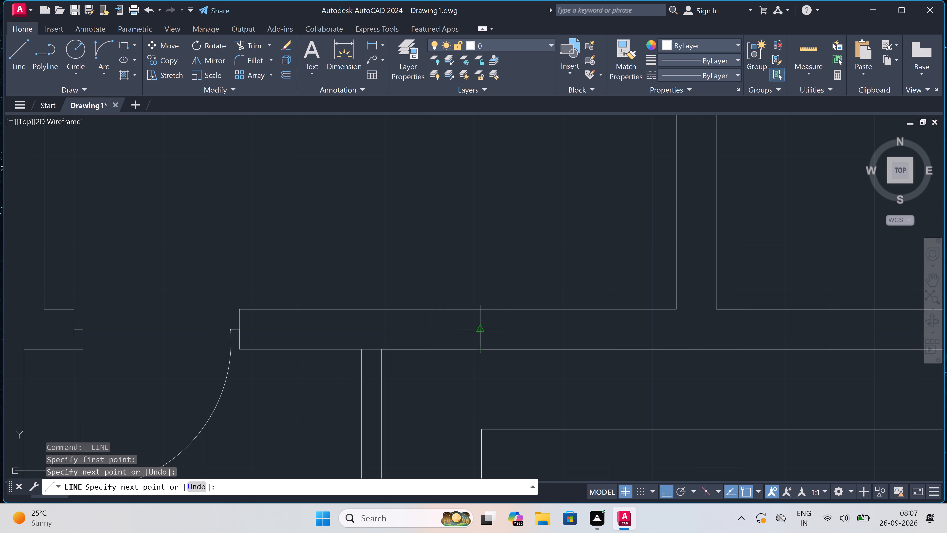
pyautogui.click(479, 328)
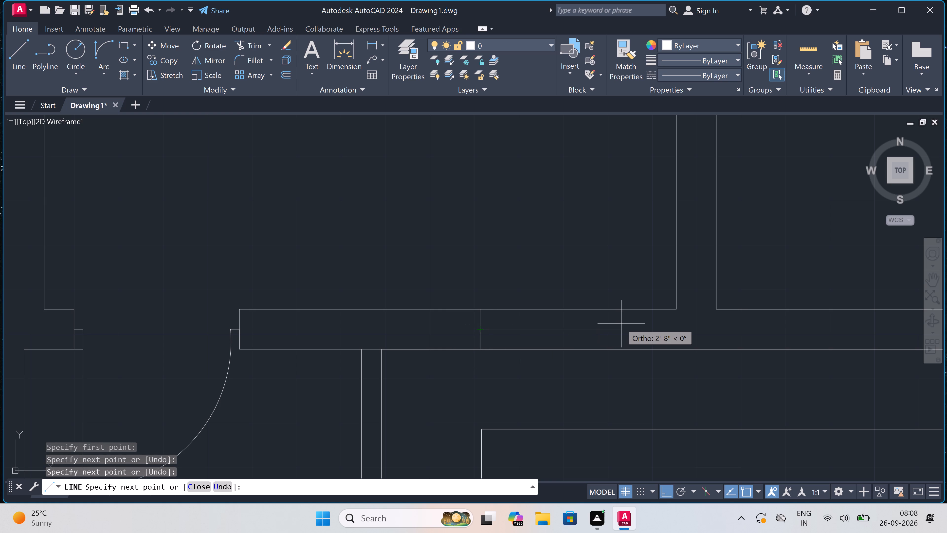
pyautogui.click(623, 325)
pyautogui.click(624, 309)
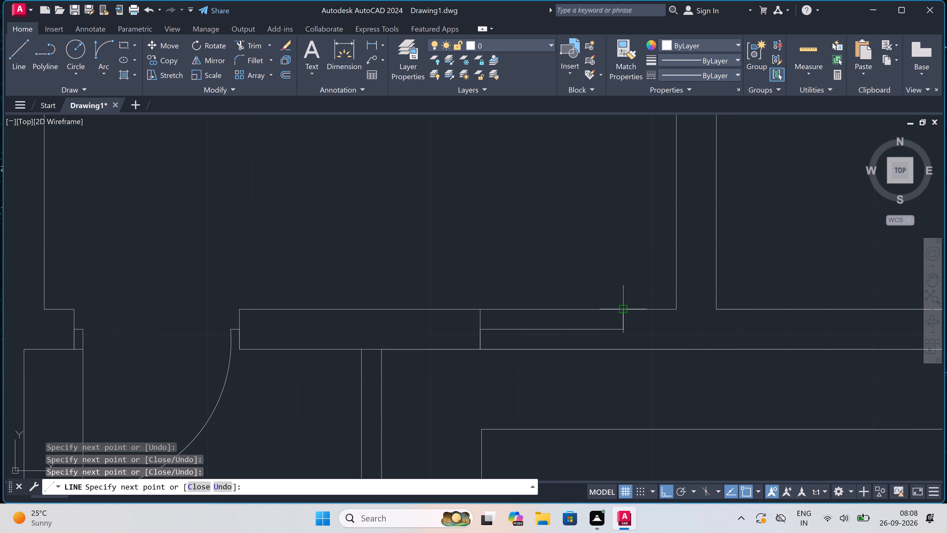
pyautogui.click(624, 351)
pyautogui.press('Escape')
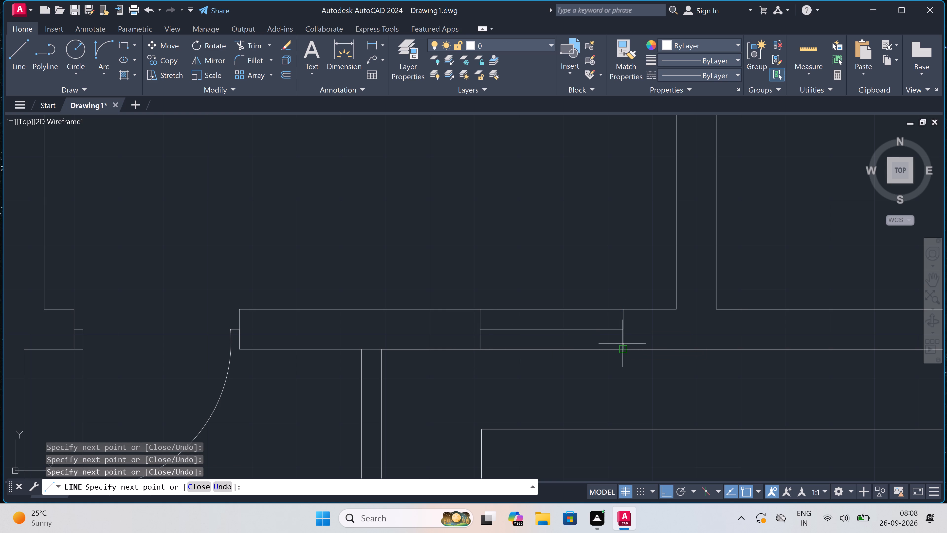
# Draw lines across the thickness of the counter room's east wall, one partway along it and one closing its south end.
pyautogui.scroll(-4, 577, 293)
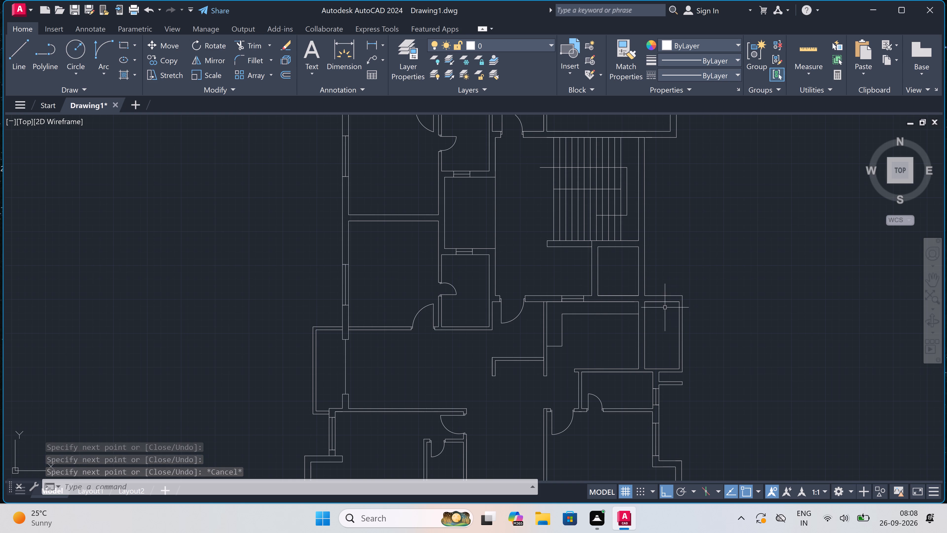
pyautogui.scroll(2, 635, 338)
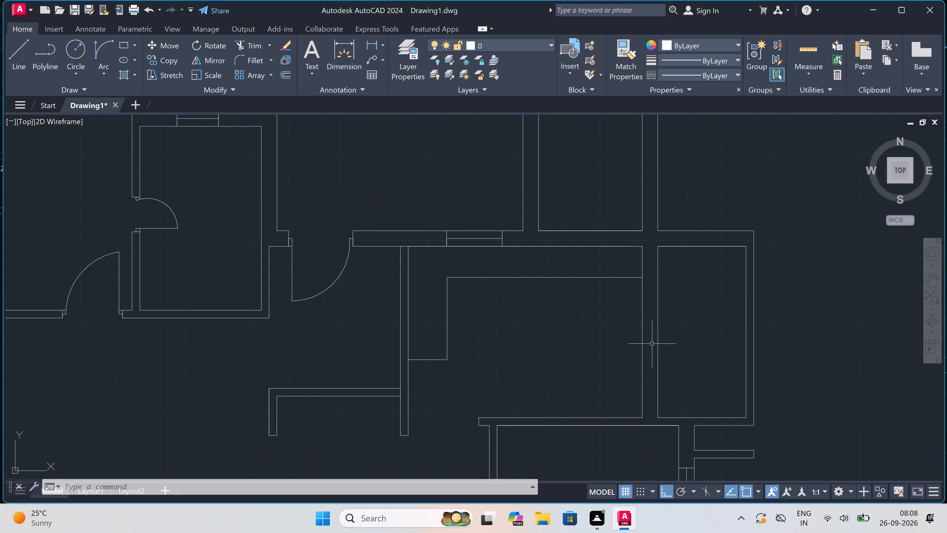
pyautogui.press('space')
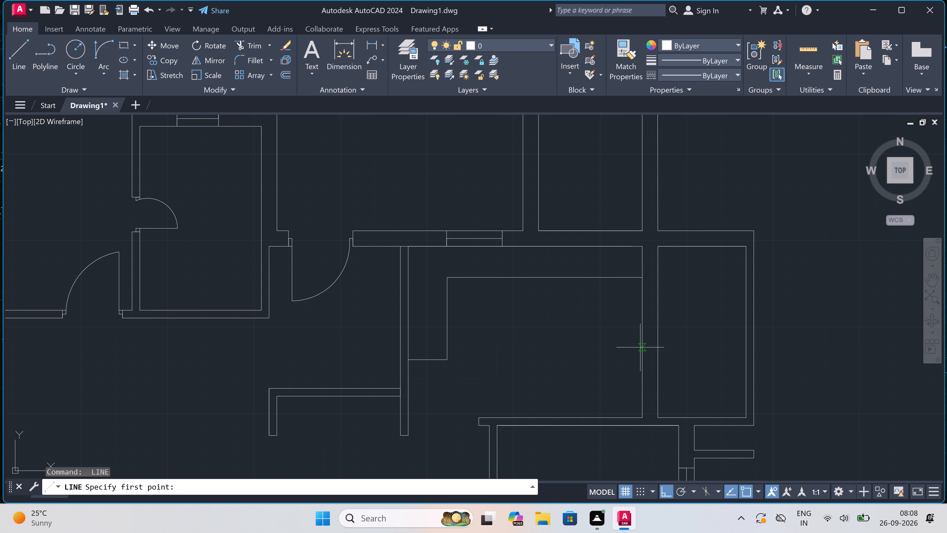
pyautogui.doubleClick(640, 347)
pyautogui.click(657, 346)
pyautogui.press('Escape')
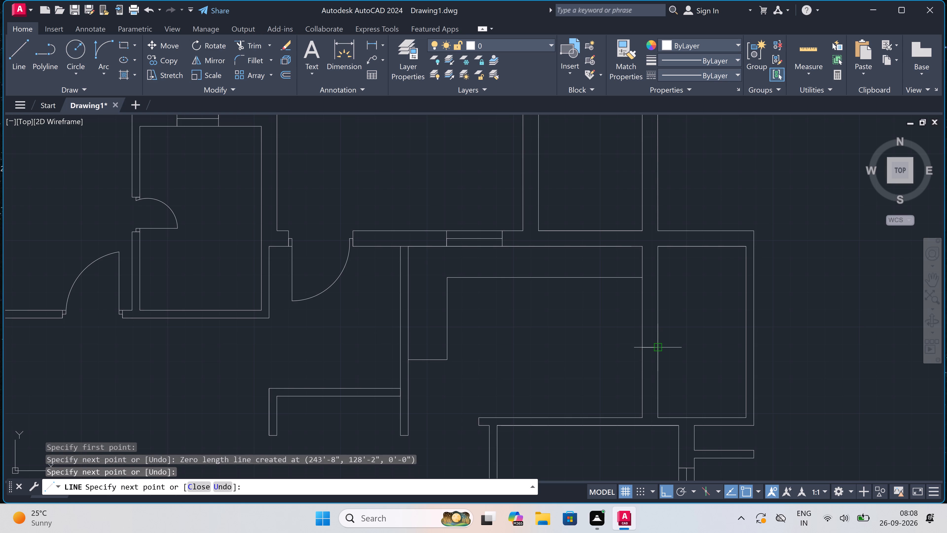
pyautogui.press('space')
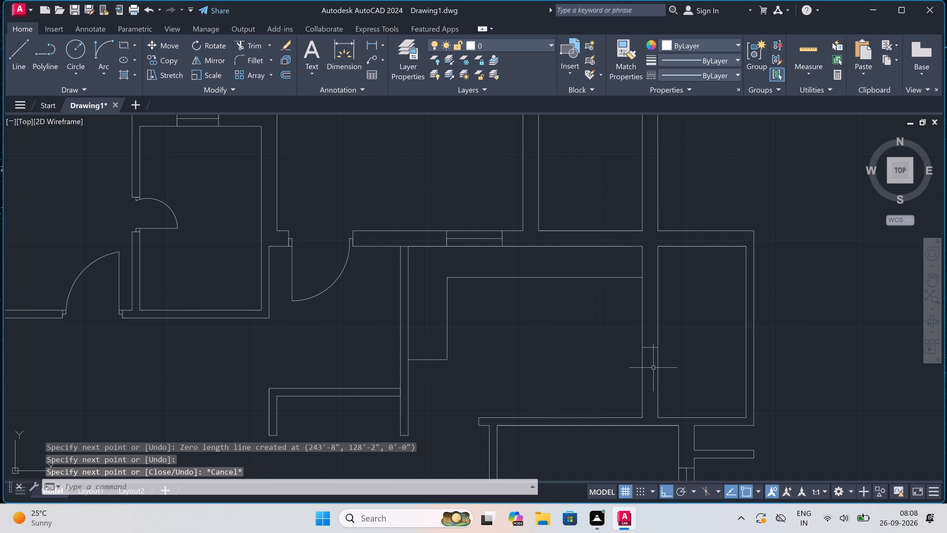
pyautogui.scroll(2, 641, 437)
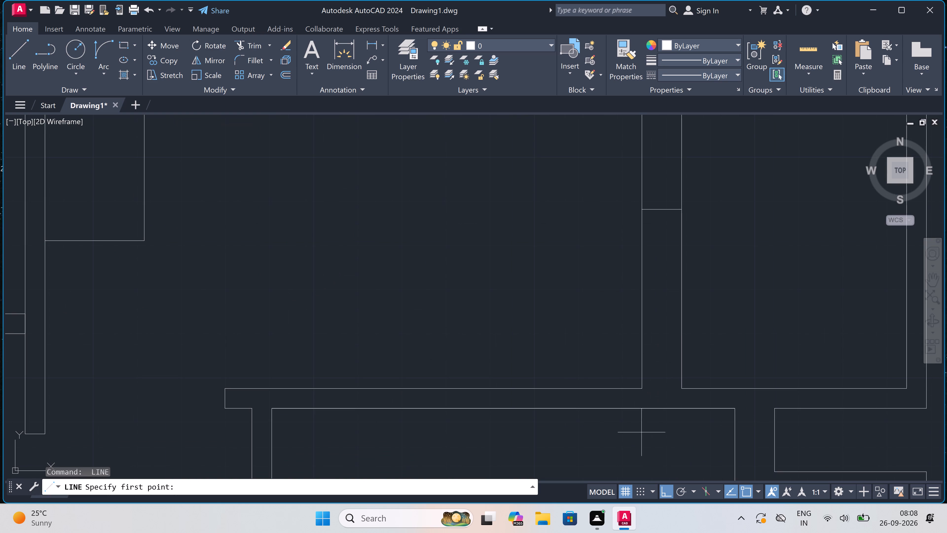
pyautogui.click(641, 387)
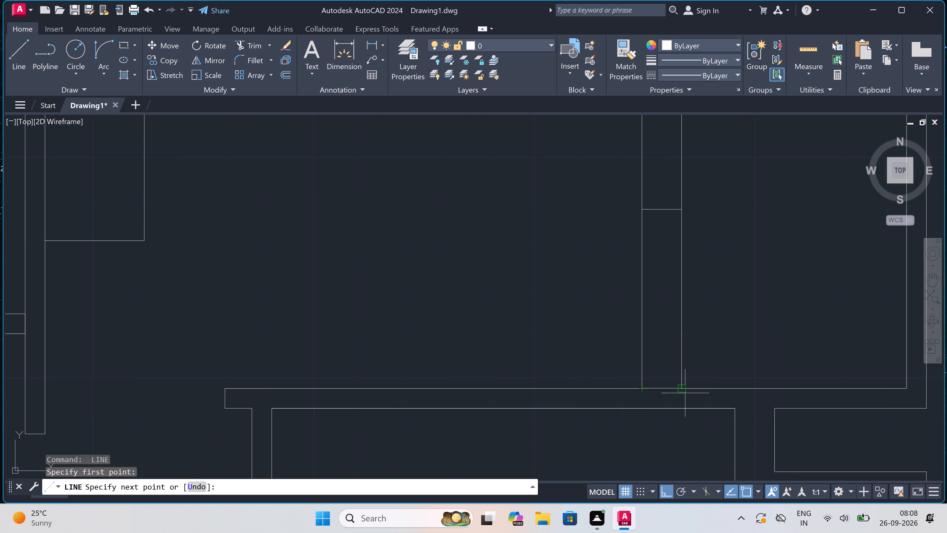
pyautogui.click(685, 386)
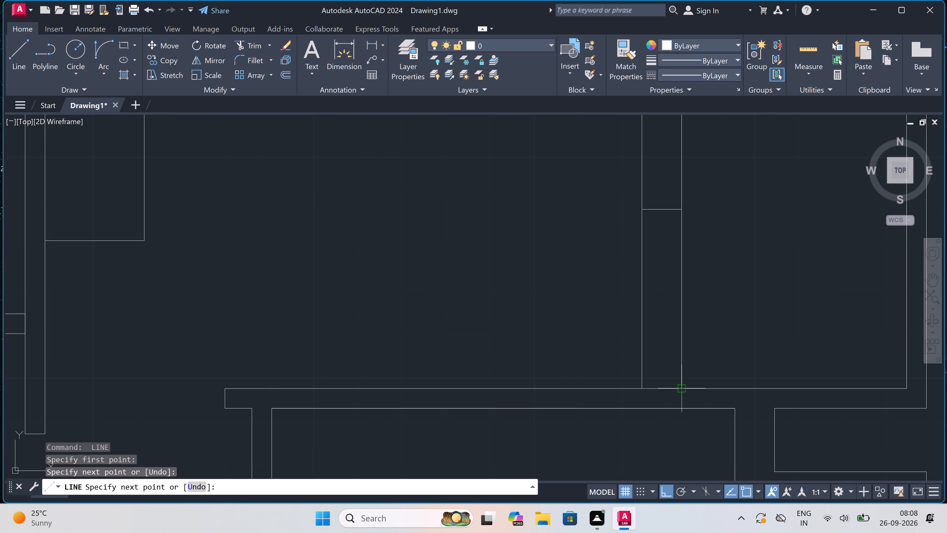
pyautogui.press('Escape')
# Trim both faces of the counter room's east wall between the two cross lines to open a passage into the east space.
pyautogui.press('t')
pyautogui.press('r')
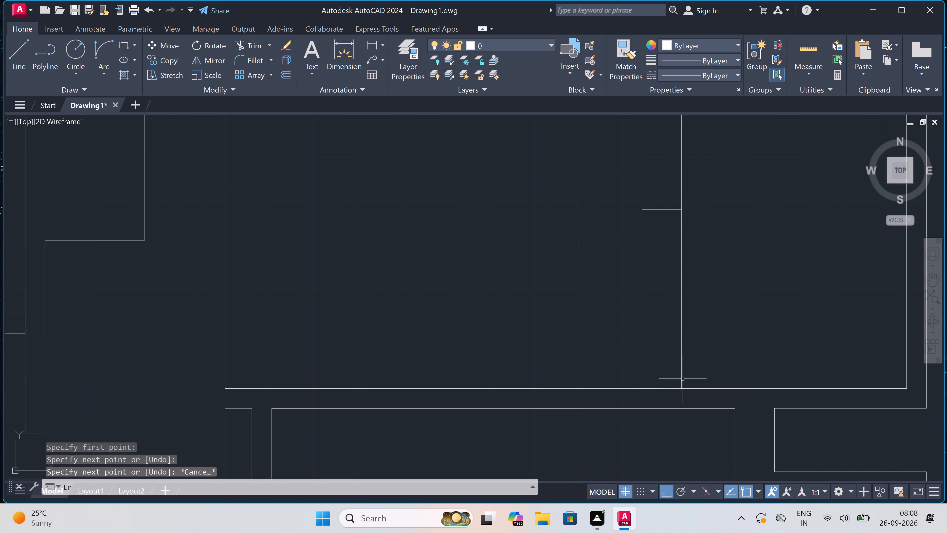
pyautogui.press('space')
pyautogui.click(683, 353)
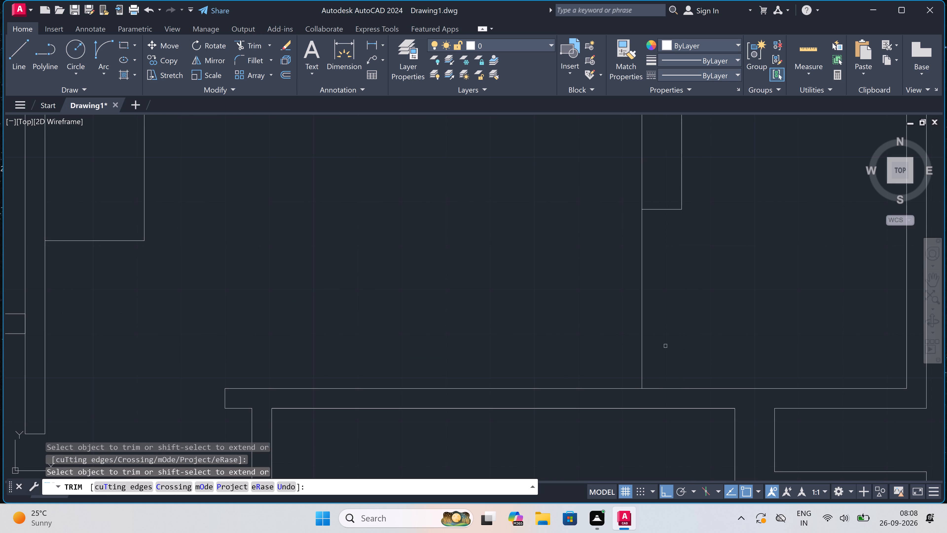
pyautogui.click(652, 339)
pyautogui.click(613, 335)
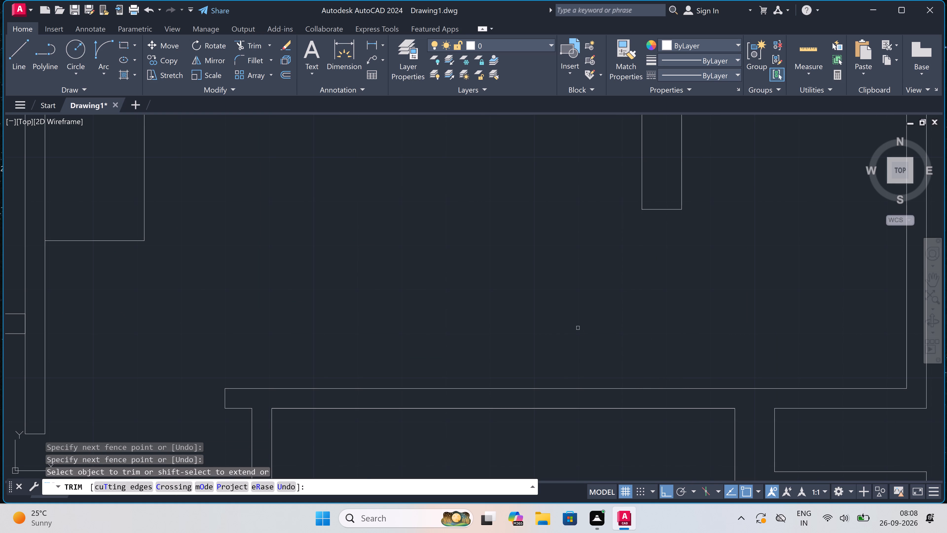
pyautogui.scroll(-2, 573, 327)
pyautogui.press('Escape')
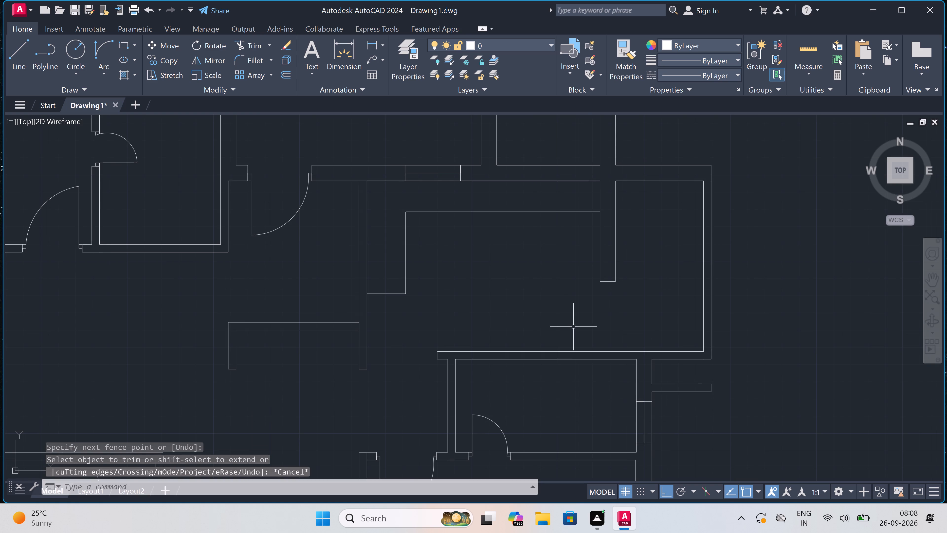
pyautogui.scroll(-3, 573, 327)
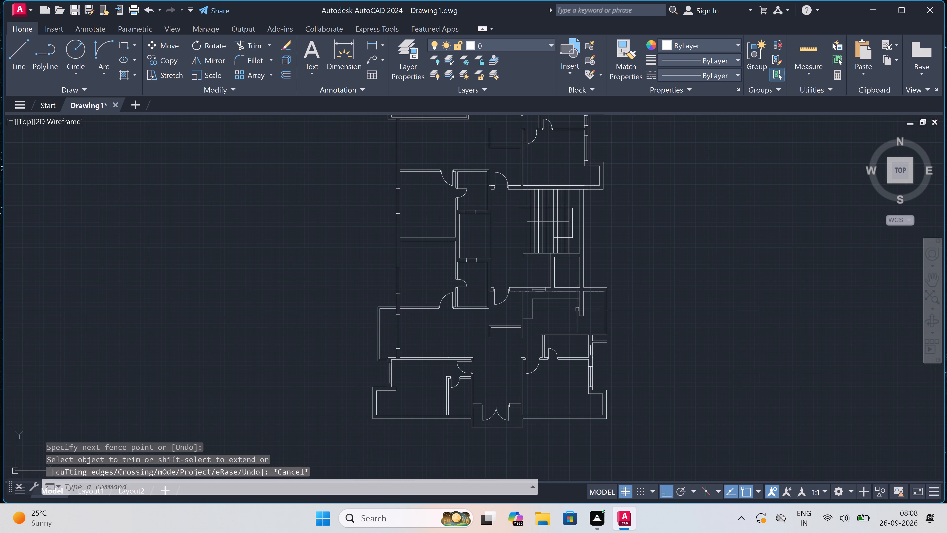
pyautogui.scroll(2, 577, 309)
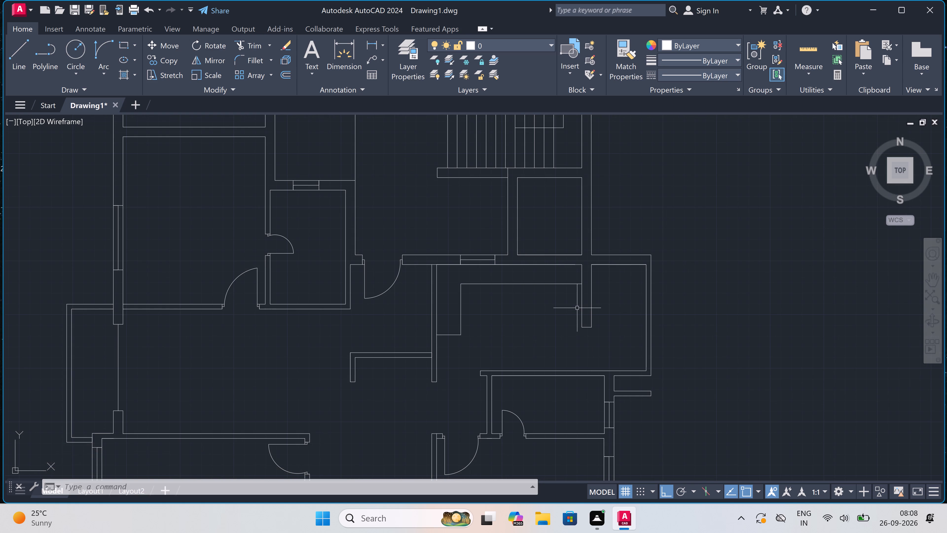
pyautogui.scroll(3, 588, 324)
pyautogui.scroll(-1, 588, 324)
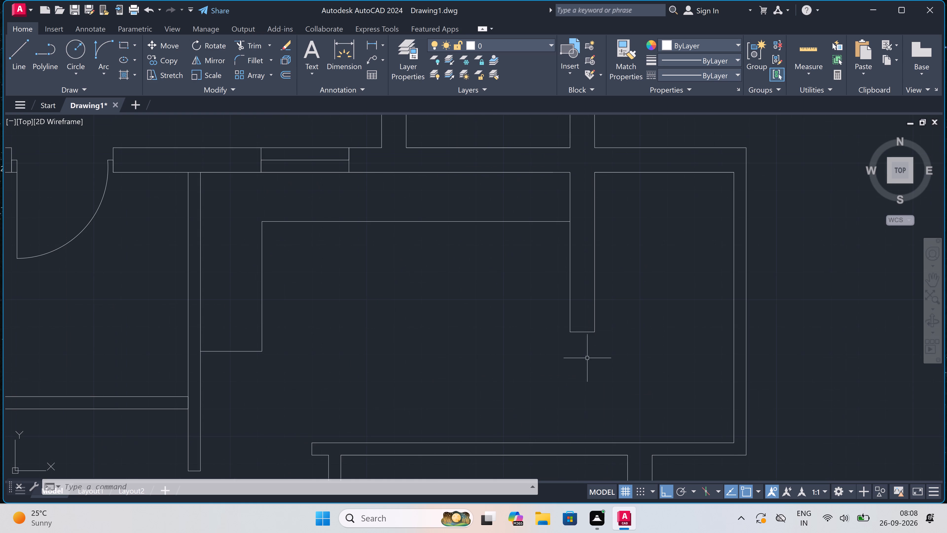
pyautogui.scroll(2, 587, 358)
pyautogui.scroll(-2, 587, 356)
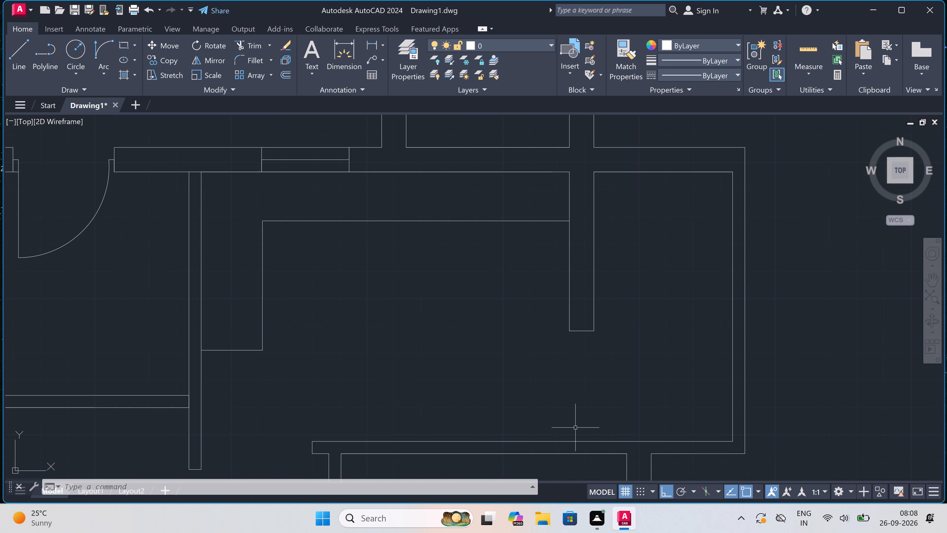
# Undo the passage trim and the line closing the south end of the counter room's east wall.
pyautogui.scroll(2, 575, 433)
pyautogui.scroll(-1, 576, 420)
pyautogui.hotkey('ctrl', 'z')
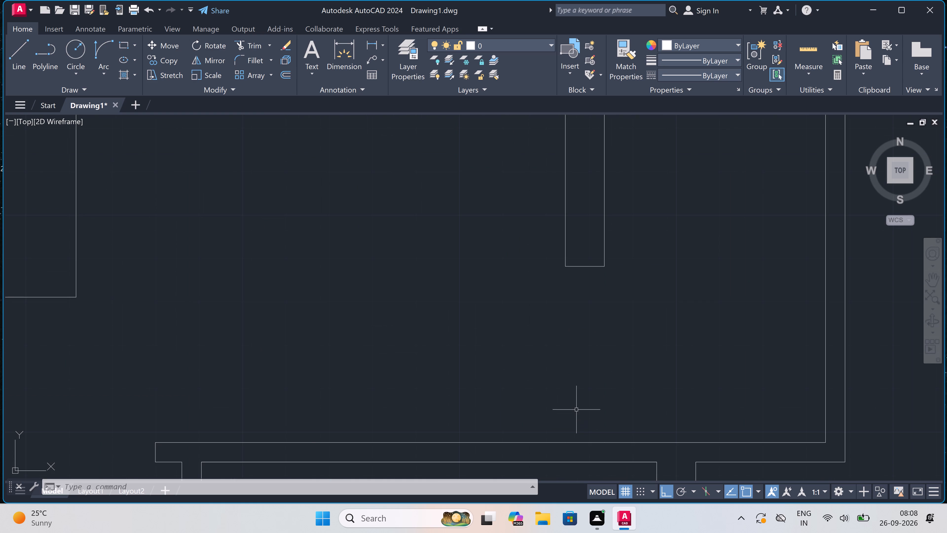
pyautogui.hotkey('ctrl', 'z')
pyautogui.hotkey('ctrl', 'z')
pyautogui.hotkey('ctrl', 'z')
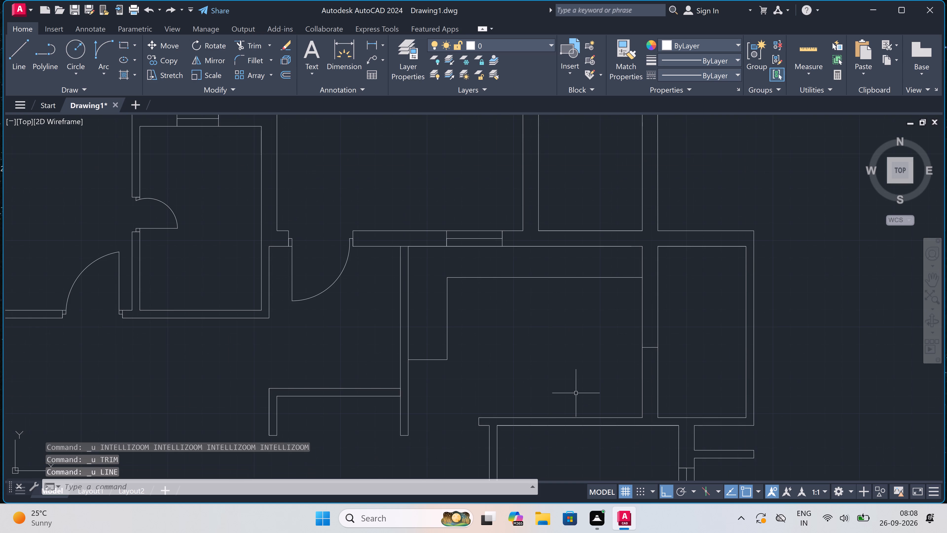
# Draw the door's south jamb across the counter room's east wall, with a 2" stop at mid-wall and a 2' leaf extending east.
pyautogui.scroll(-1, 576, 391)
pyautogui.scroll(2, 641, 394)
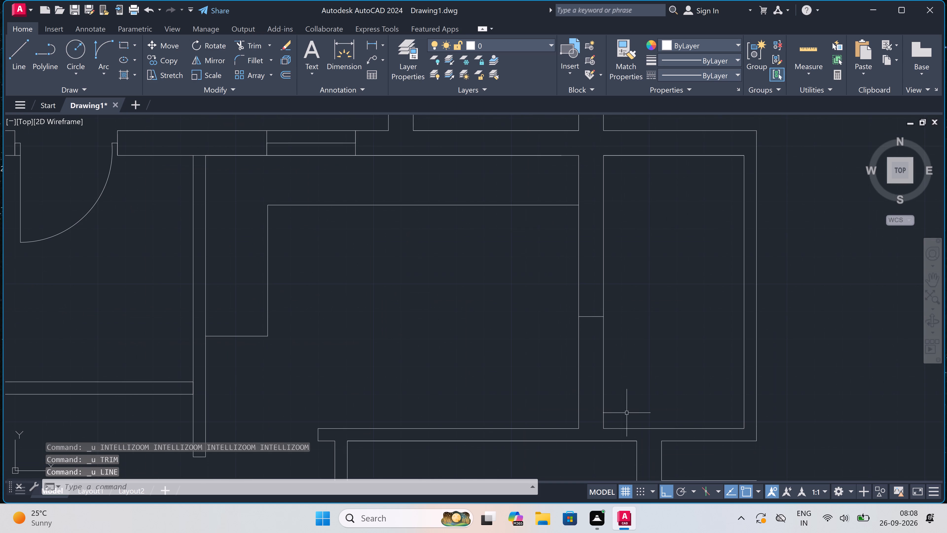
pyautogui.press('l')
pyautogui.press('space')
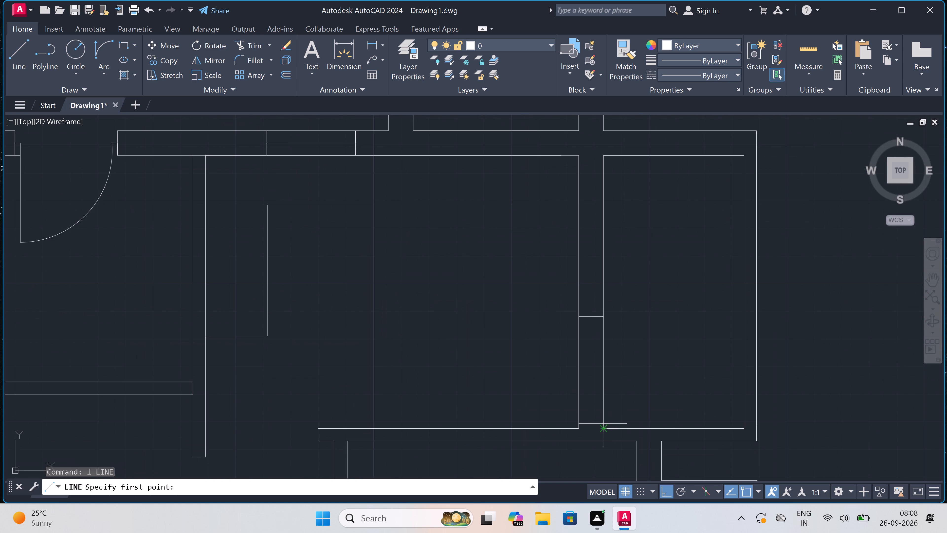
pyautogui.scroll(1, 602, 423)
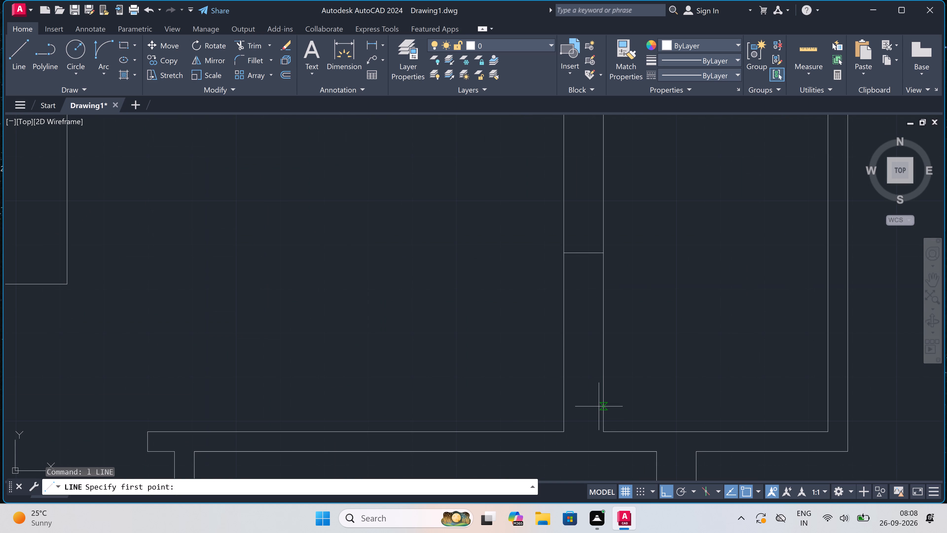
pyautogui.click(599, 405)
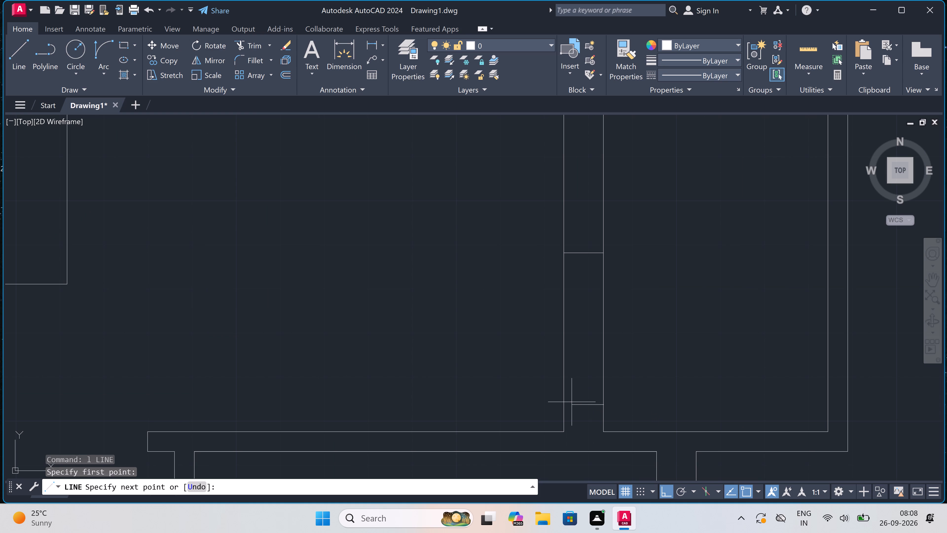
pyautogui.click(560, 403)
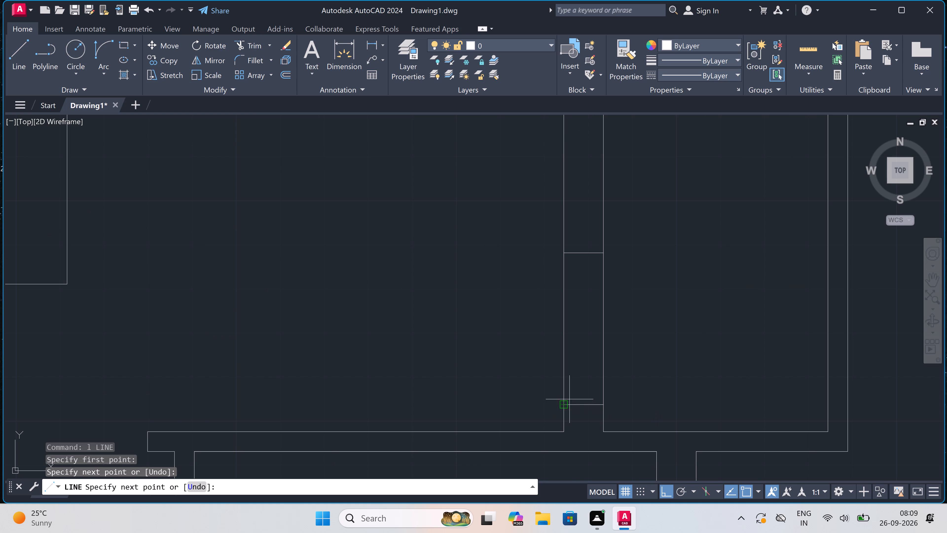
pyautogui.click(582, 405)
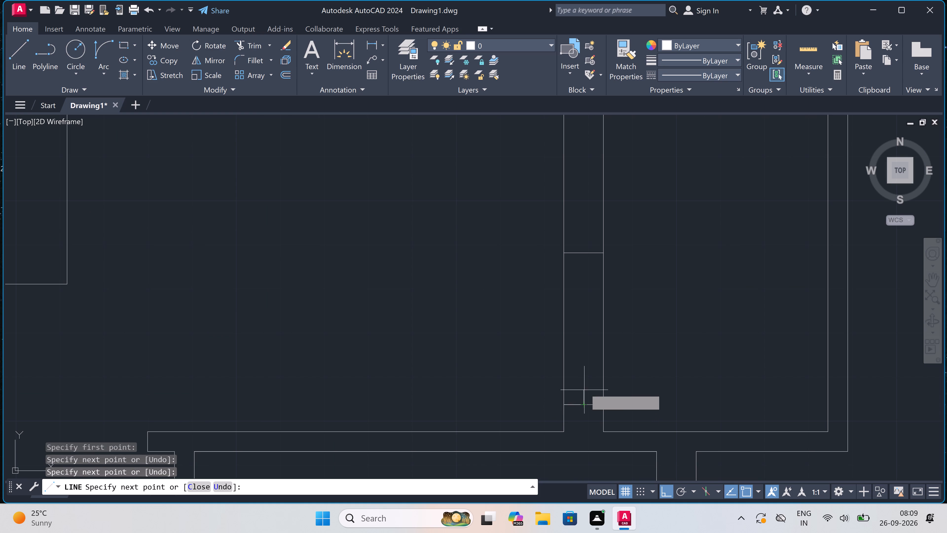
pyautogui.write('2"')
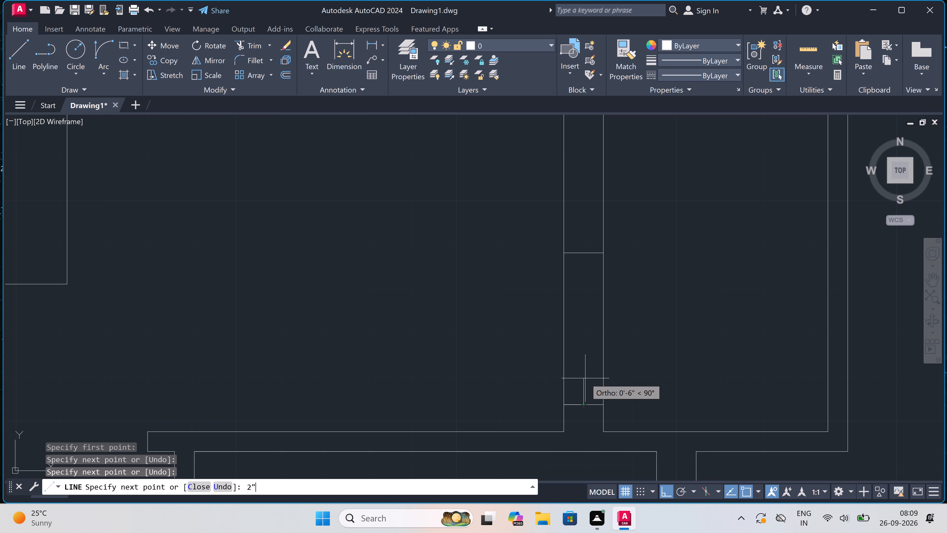
pyautogui.press('space')
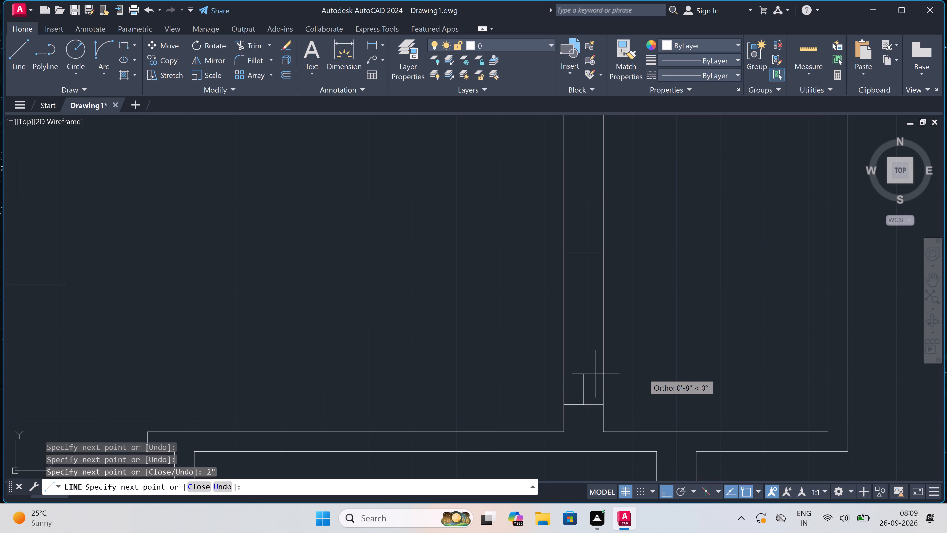
pyautogui.write("2'")
pyautogui.press('space')
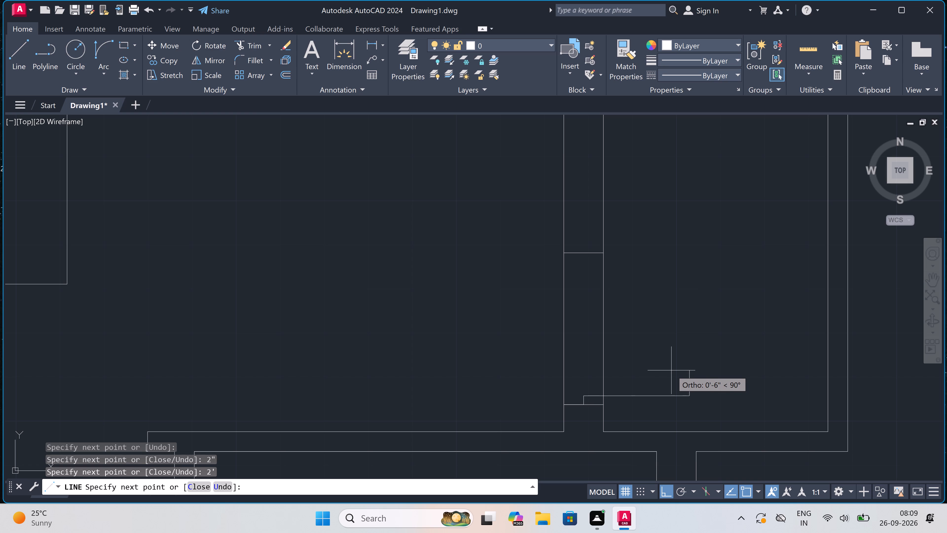
pyautogui.press('Escape')
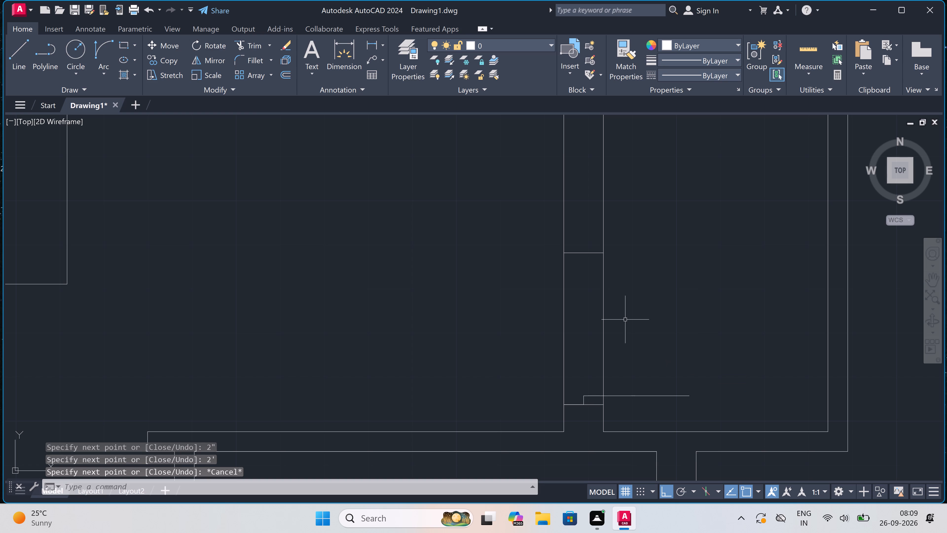
# Draw the door's north jamb across the same wall below the existing cross line, with a 2" stop pointing south from mid-wall.
pyautogui.press('space')
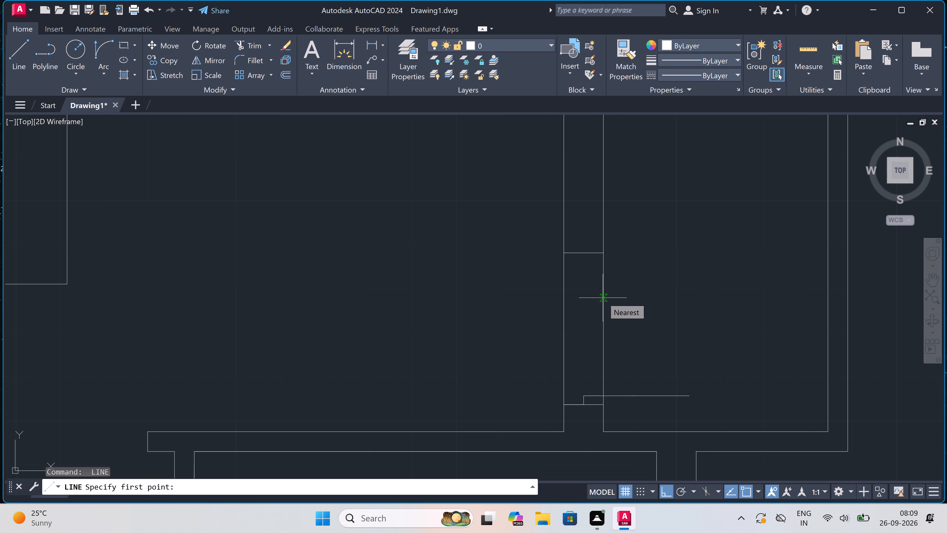
pyautogui.doubleClick(603, 298)
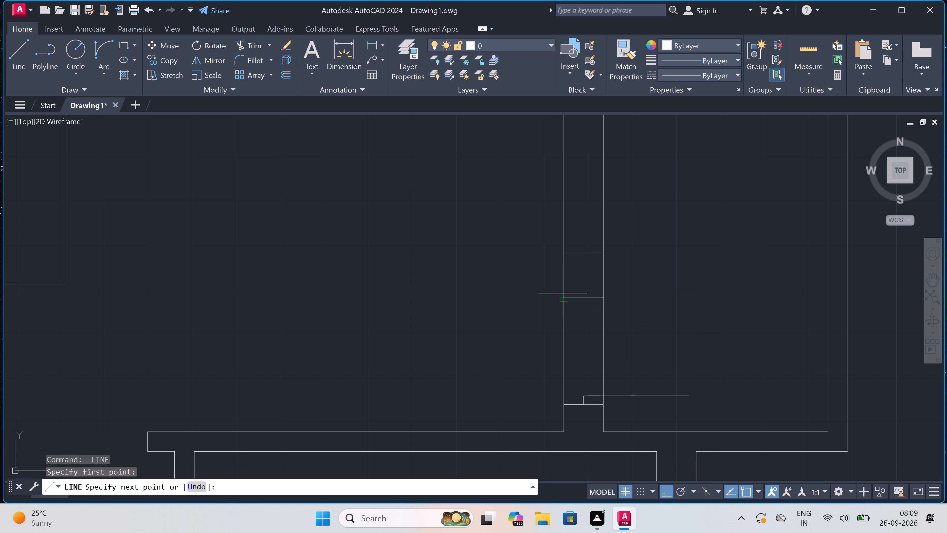
pyautogui.doubleClick(563, 297)
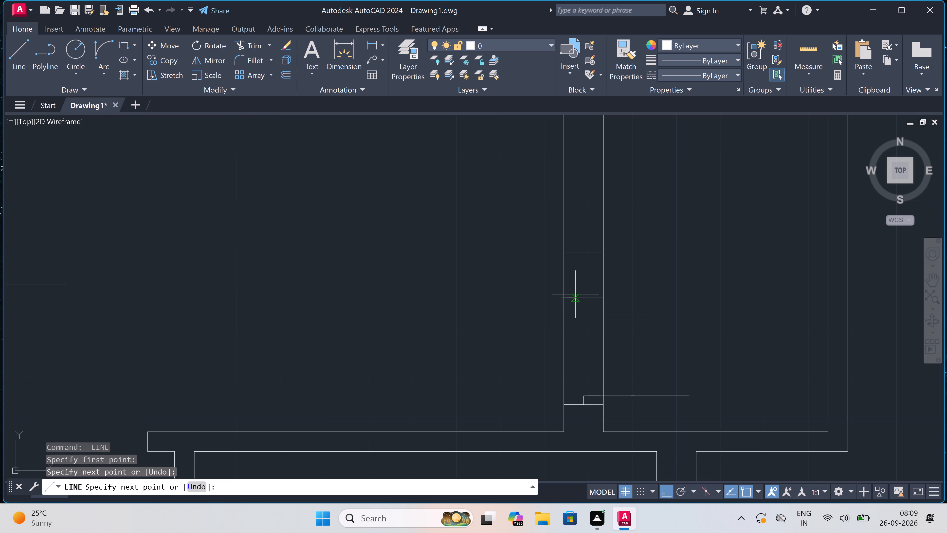
pyautogui.moveTo(581, 295); pyautogui.dragTo(582, 304)
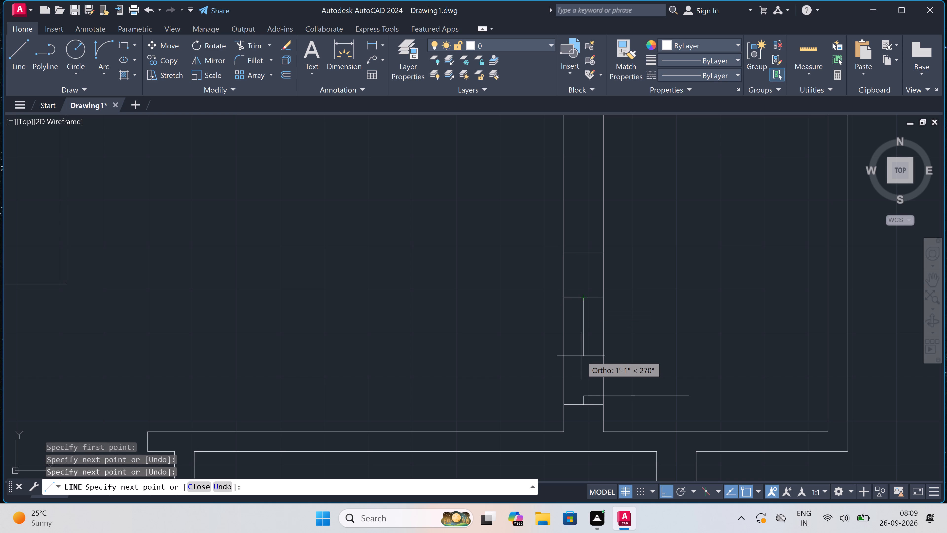
pyautogui.write('2"')
pyautogui.press('space')
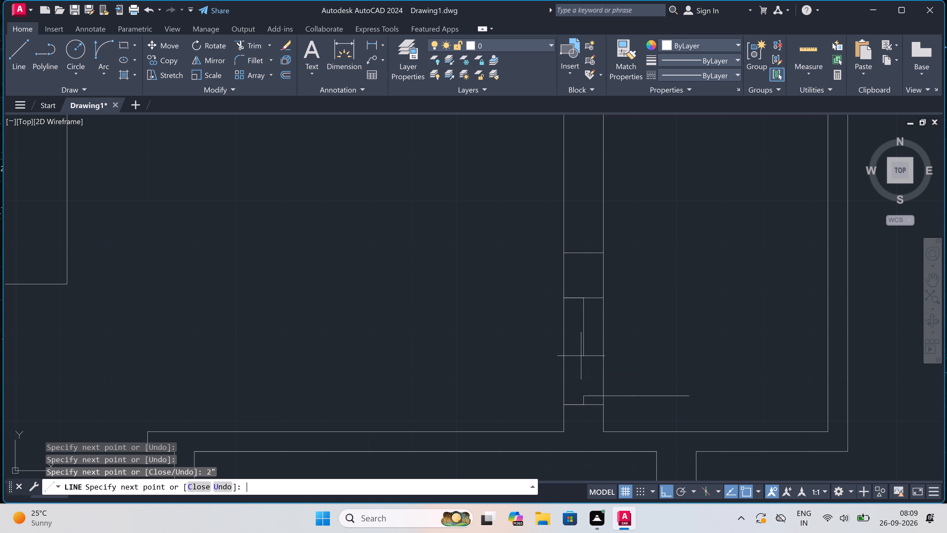
pyautogui.press('Escape')
# Delete the old cross line in the wall just north of the new north jamb.
pyautogui.scroll(1, 589, 277)
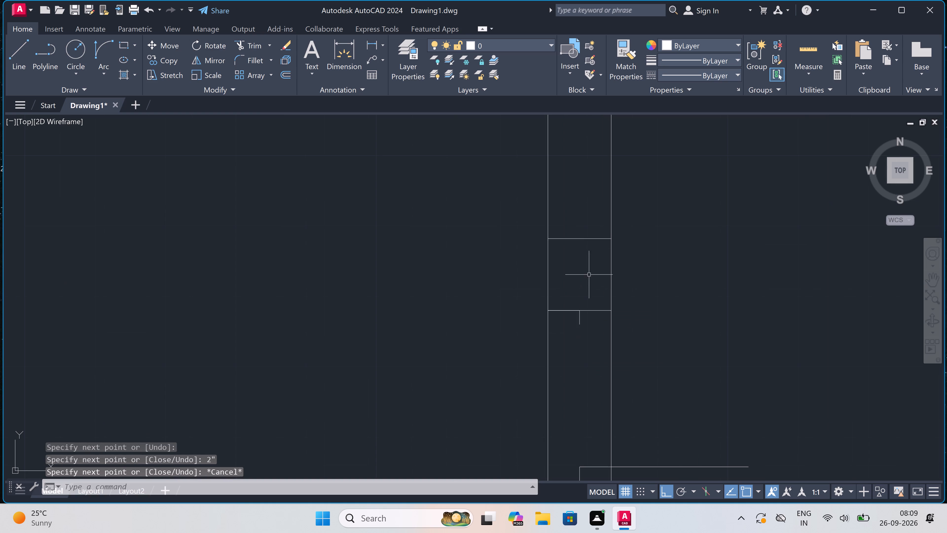
pyautogui.click(589, 236)
pyautogui.click(576, 256)
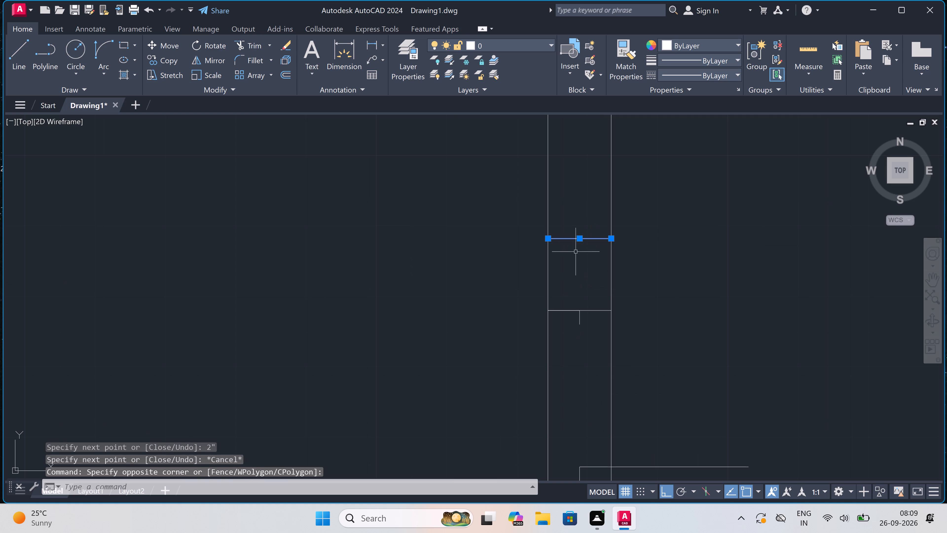
pyautogui.press('Delete')
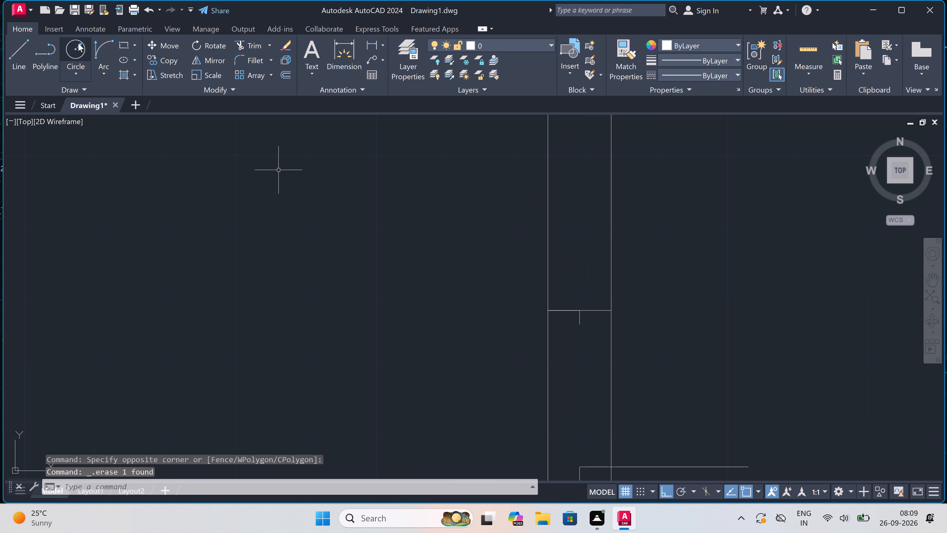
# Draw the door swing arc from the end of the north stop to the free end of the door leaf.
pyautogui.click(105, 52)
pyautogui.scroll(-2, 430, 340)
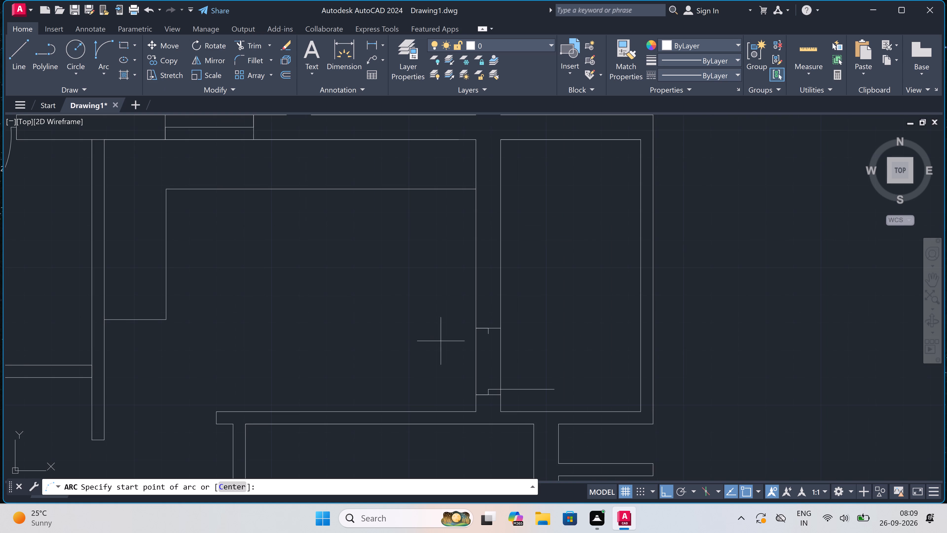
pyautogui.scroll(2, 482, 377)
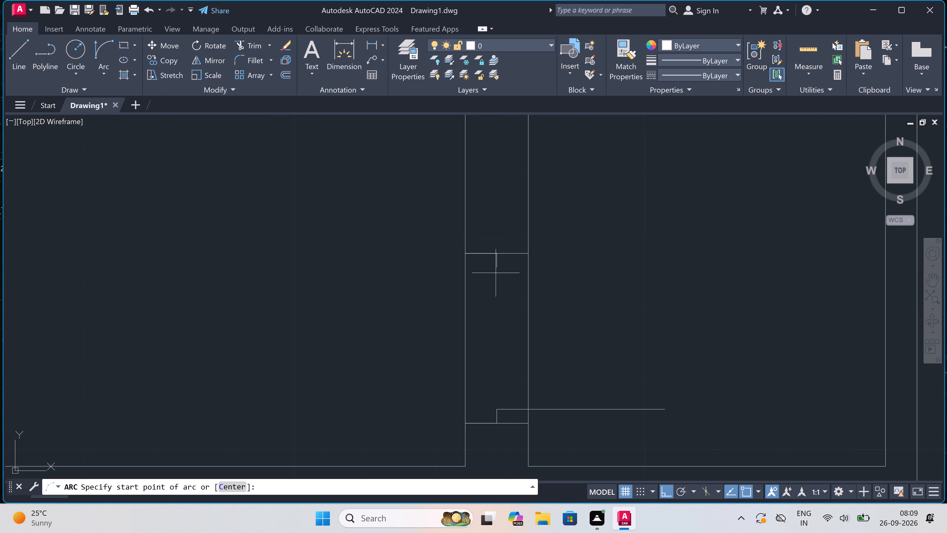
pyautogui.click(496, 270)
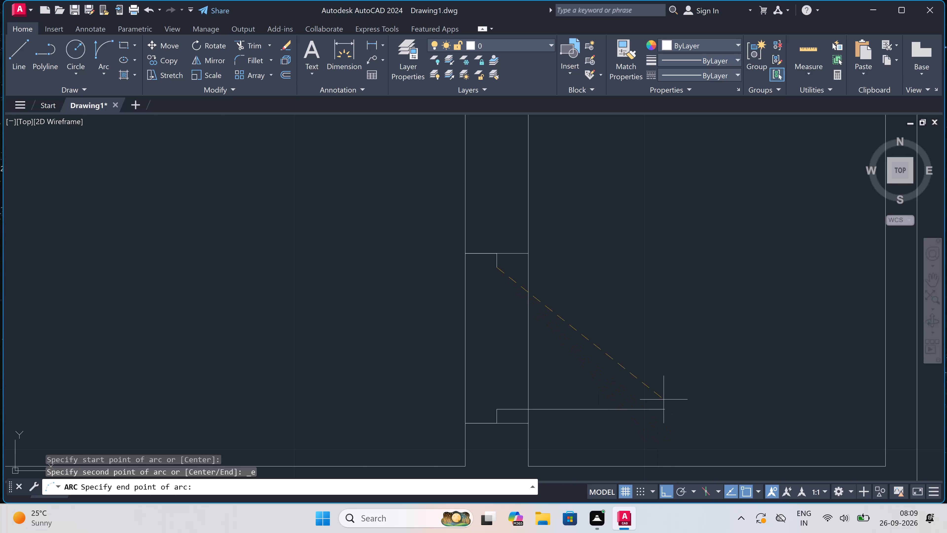
pyautogui.click(666, 410)
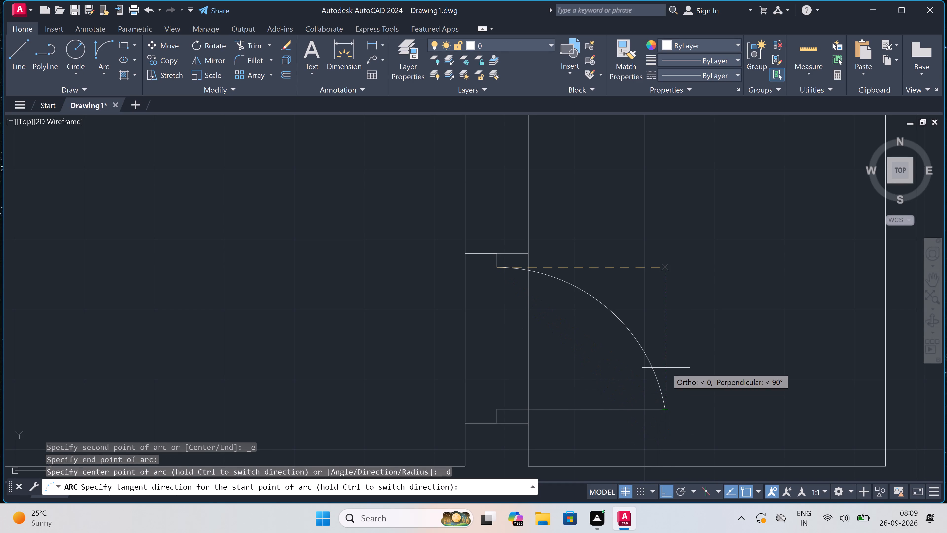
pyautogui.click(666, 368)
# Trim both faces of the counter room's east wall between the door jambs to clear the doorway.
pyautogui.press('t')
pyautogui.press('r')
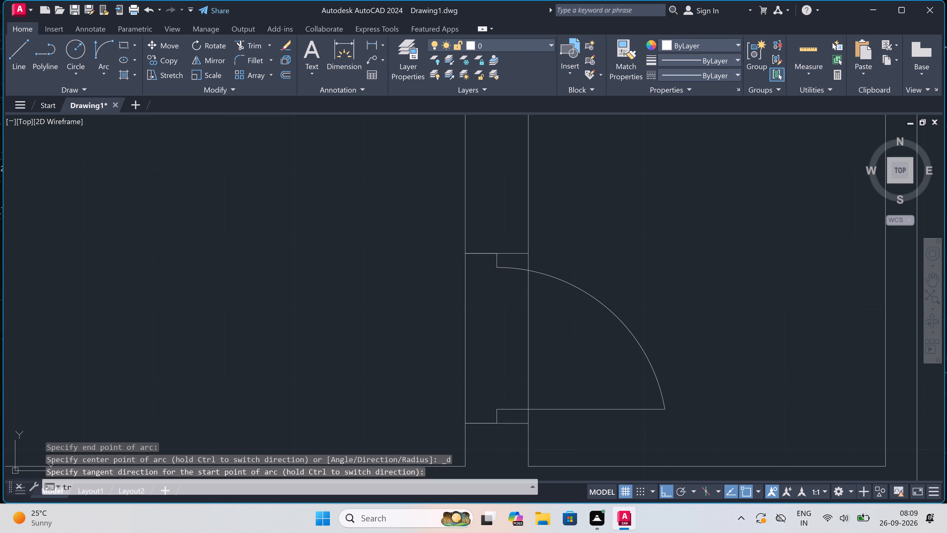
pyautogui.press('space')
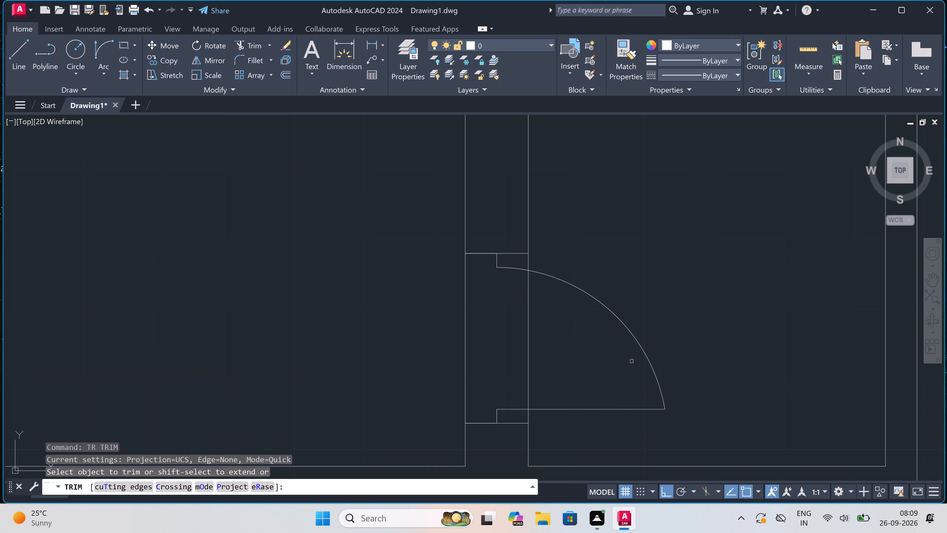
pyautogui.click(612, 364)
pyautogui.click(426, 354)
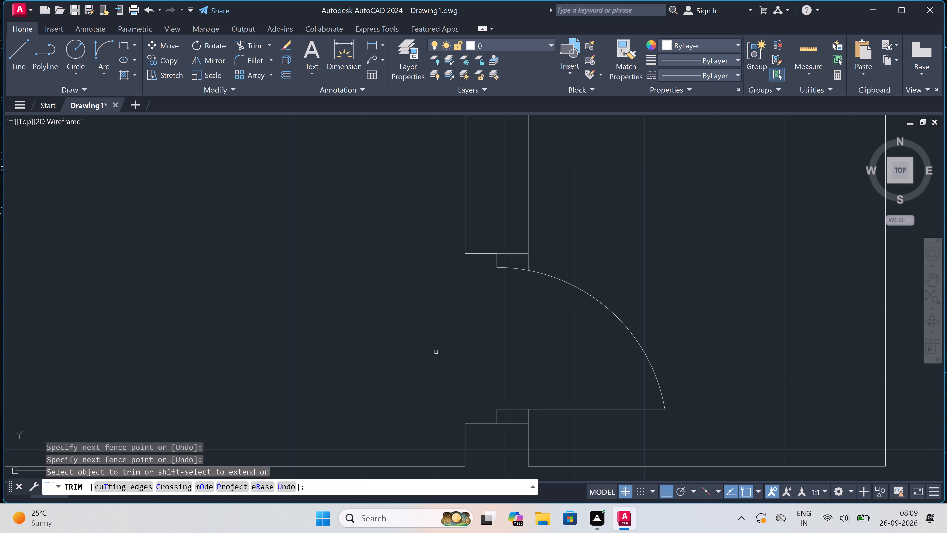
pyautogui.press('Escape')
# Draw a line across the east space's outer east wall, from its inner northeast corner to the outer face.
pyautogui.scroll(-3, 455, 343)
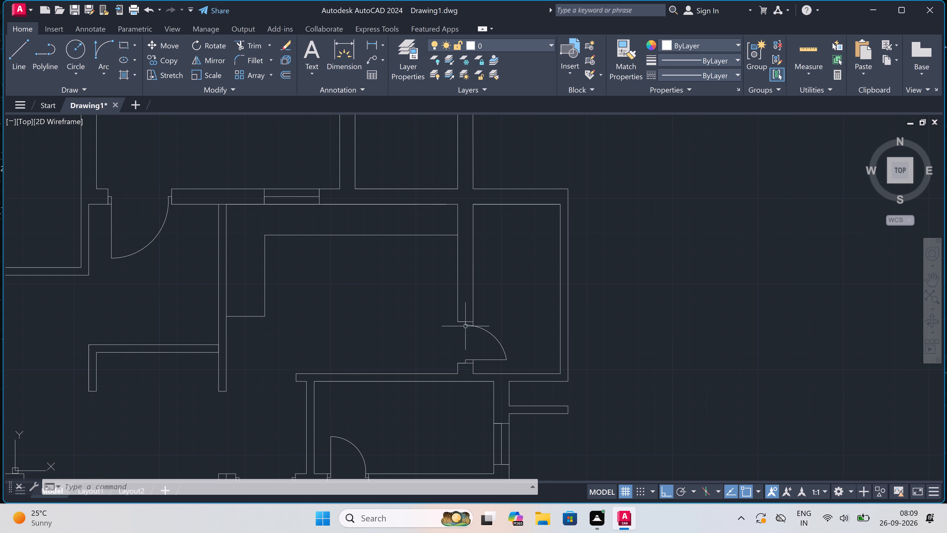
pyautogui.scroll(1, 557, 175)
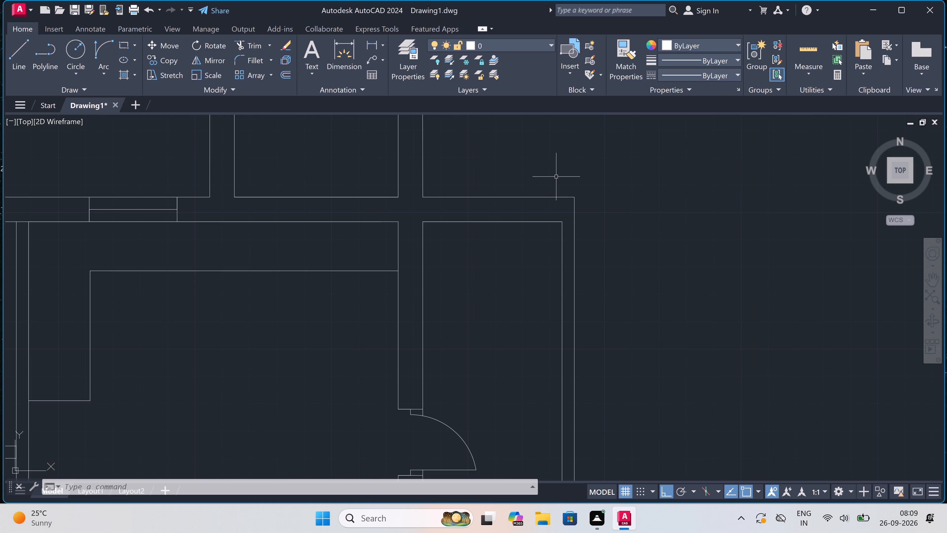
pyautogui.press('l')
pyautogui.press('space')
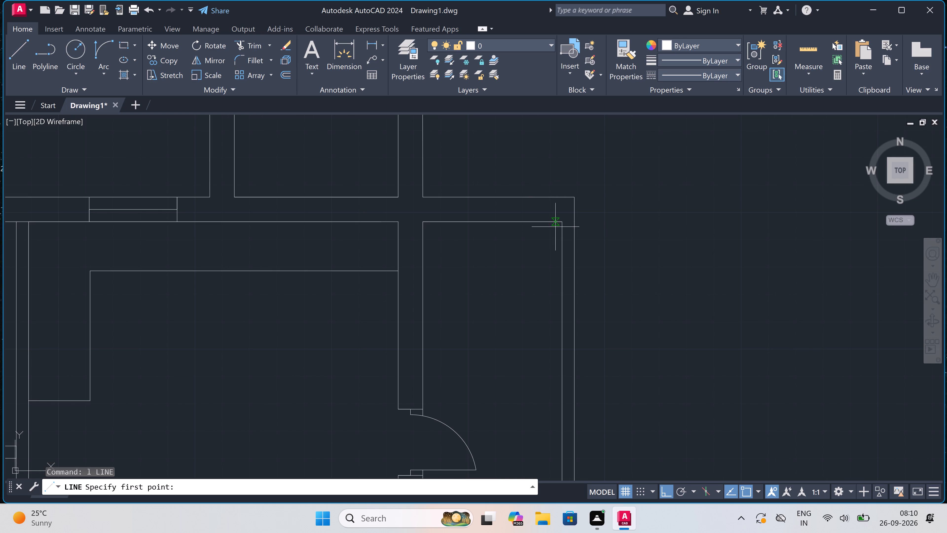
pyautogui.click(560, 225)
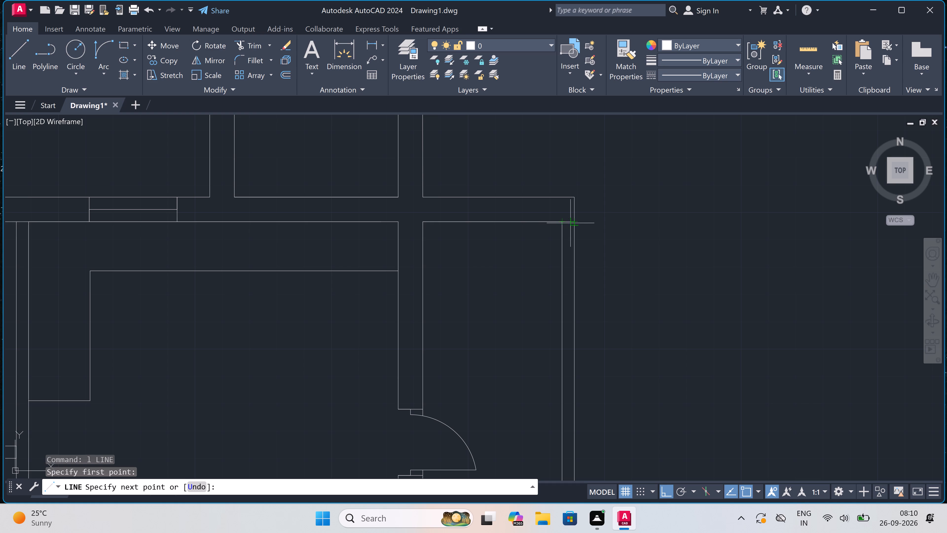
pyautogui.click(572, 222)
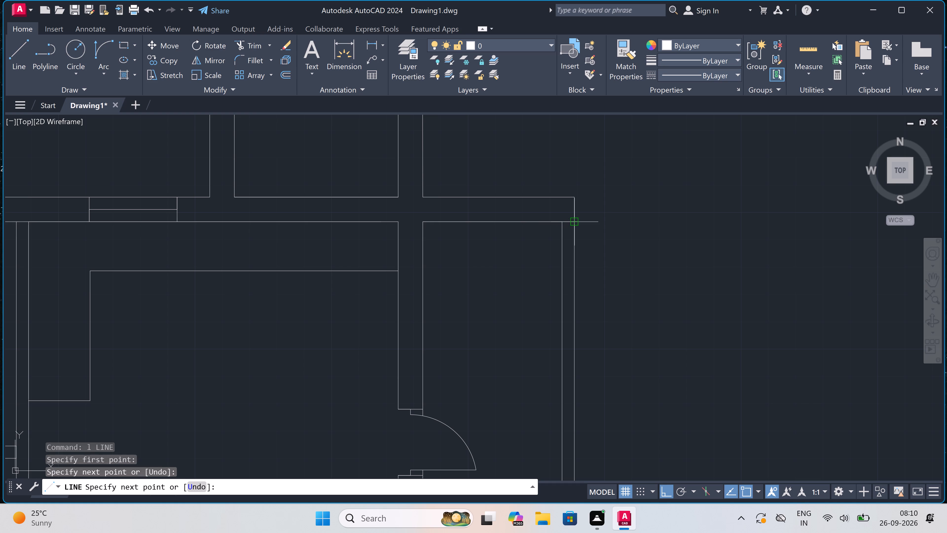
pyautogui.press('Escape')
pyautogui.scroll(-2, 558, 220)
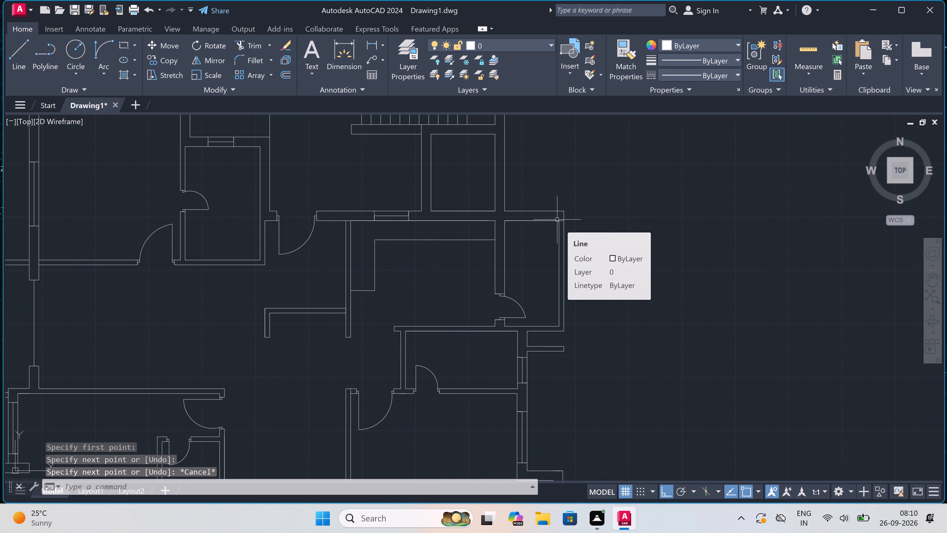
# Draw a line across the east space's outer east wall, from its inner southeast corner to the outer face.
pyautogui.scroll(3, 562, 320)
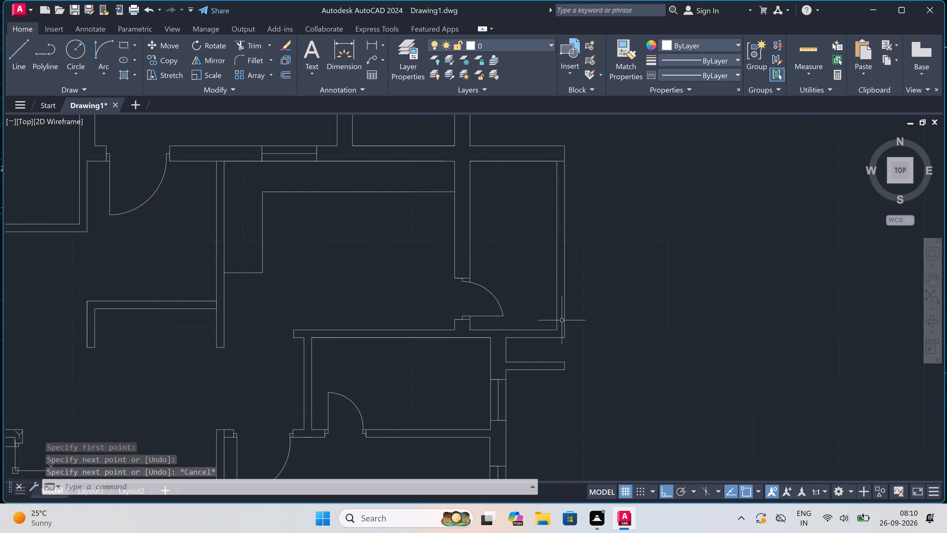
pyautogui.press('space')
pyautogui.click(548, 342)
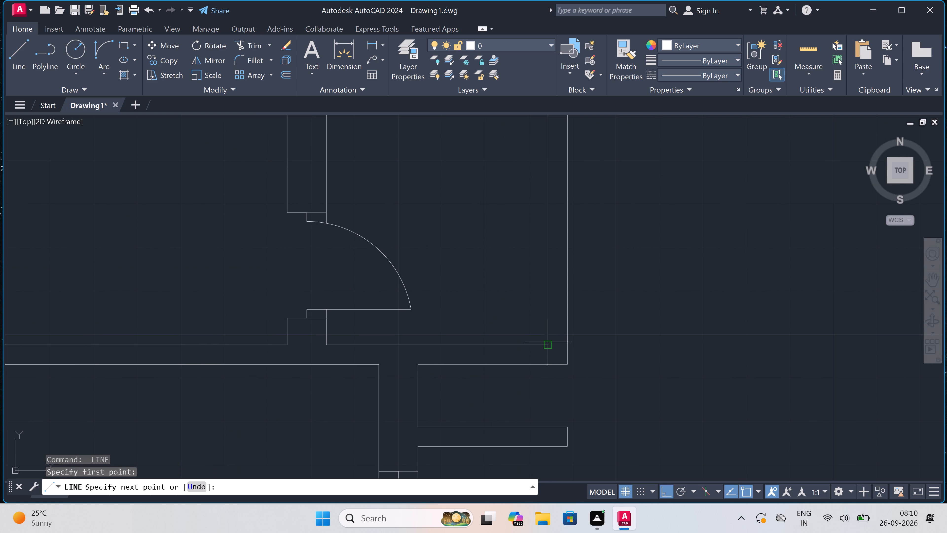
pyautogui.click(564, 345)
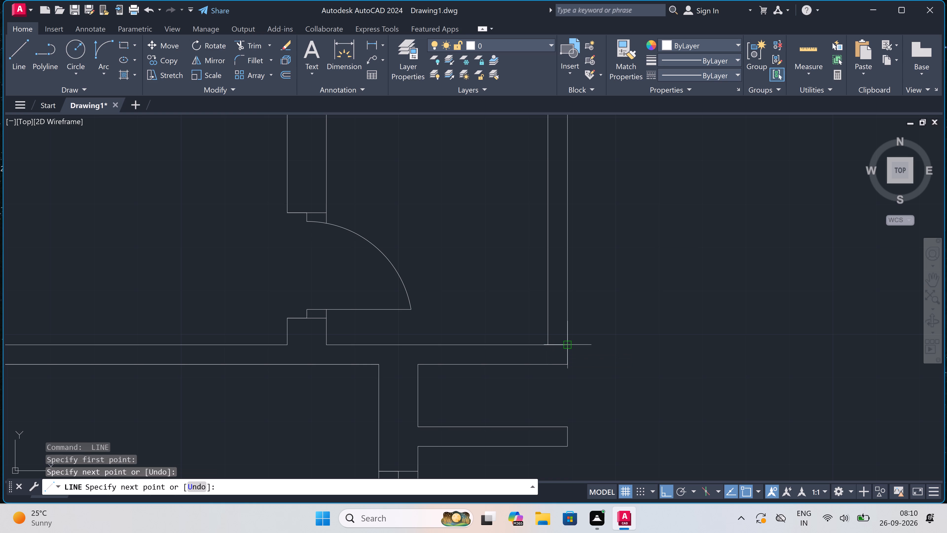
pyautogui.press('Escape')
# Draw a 5' wide window in the southeast room's south outer wall, with a jamb line at each end and a mid-wall centreline.
pyautogui.scroll(-4, 529, 320)
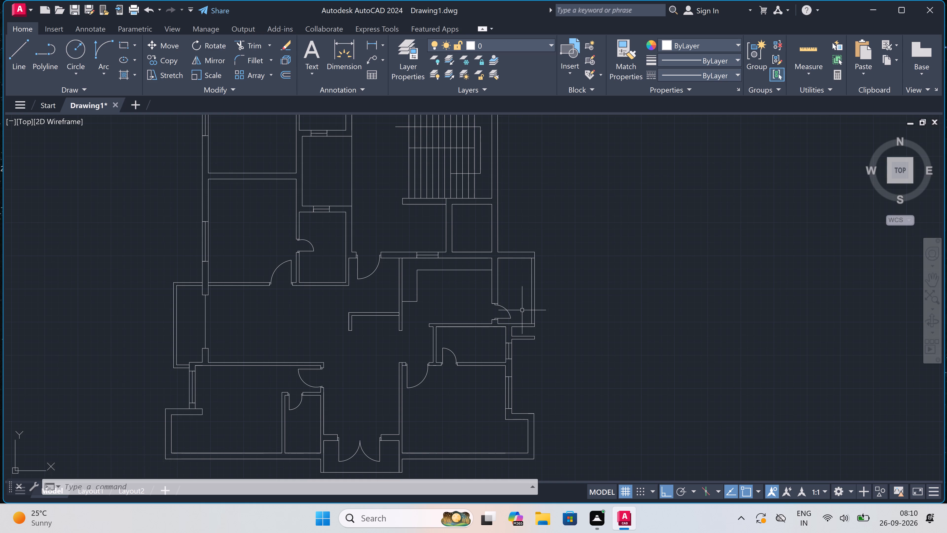
pyautogui.scroll(-1, 515, 302)
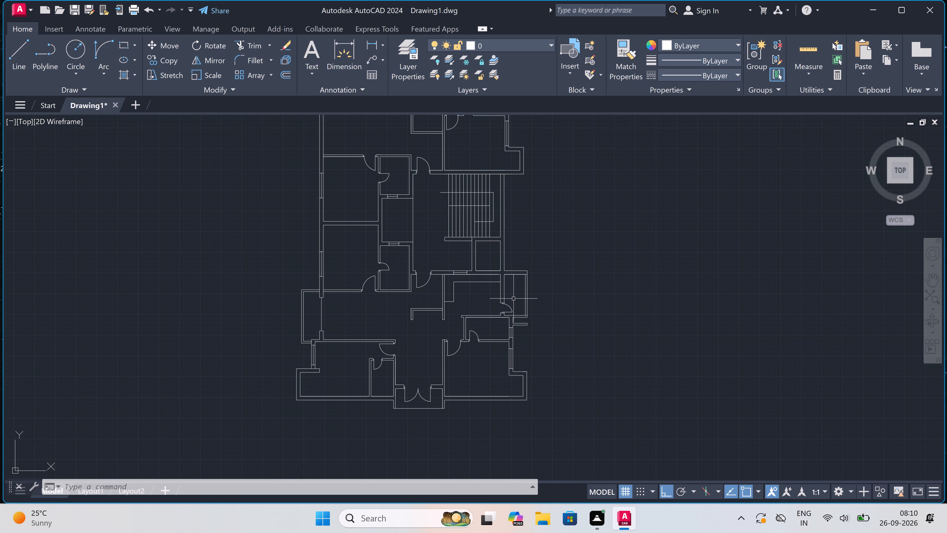
pyautogui.scroll(-1, 513, 299)
pyautogui.scroll(2, 473, 369)
pyautogui.scroll(1, 499, 337)
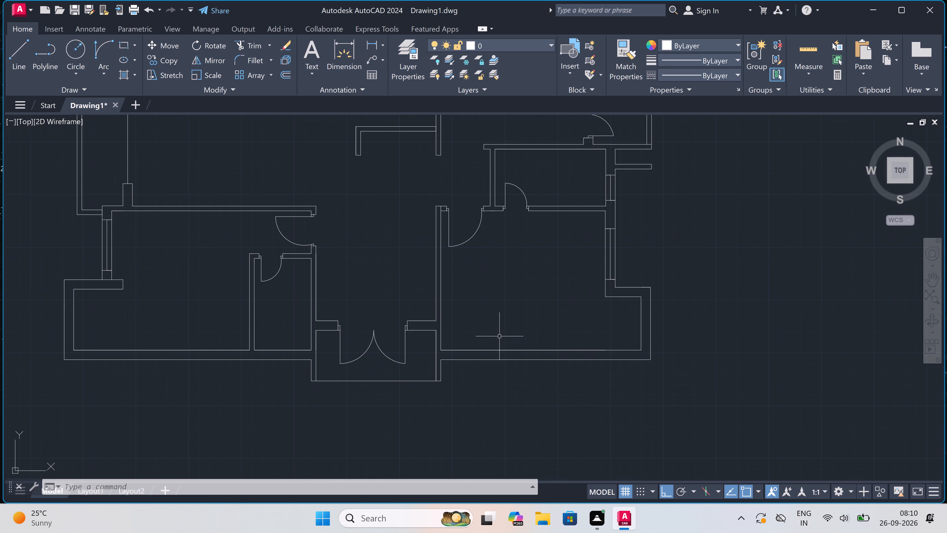
pyautogui.press('space')
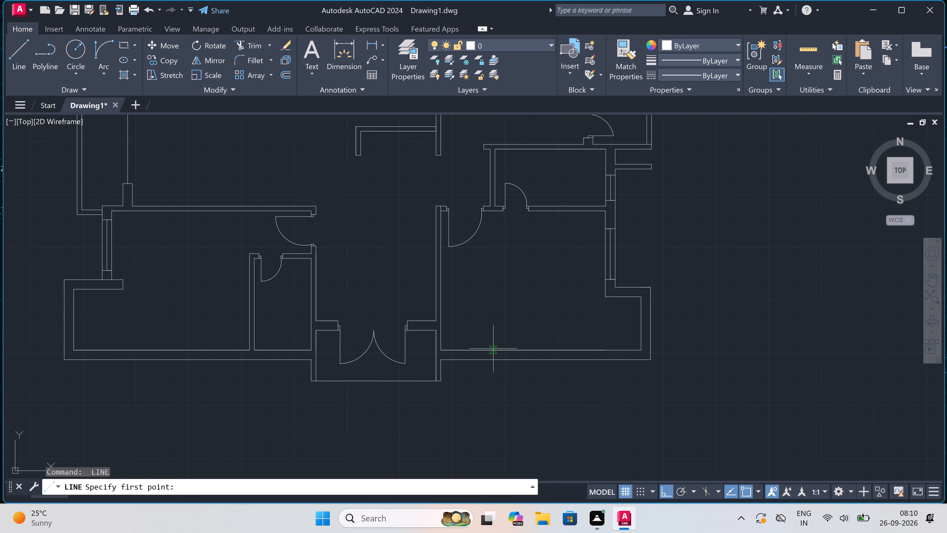
pyautogui.click(492, 349)
pyautogui.scroll(3, 492, 354)
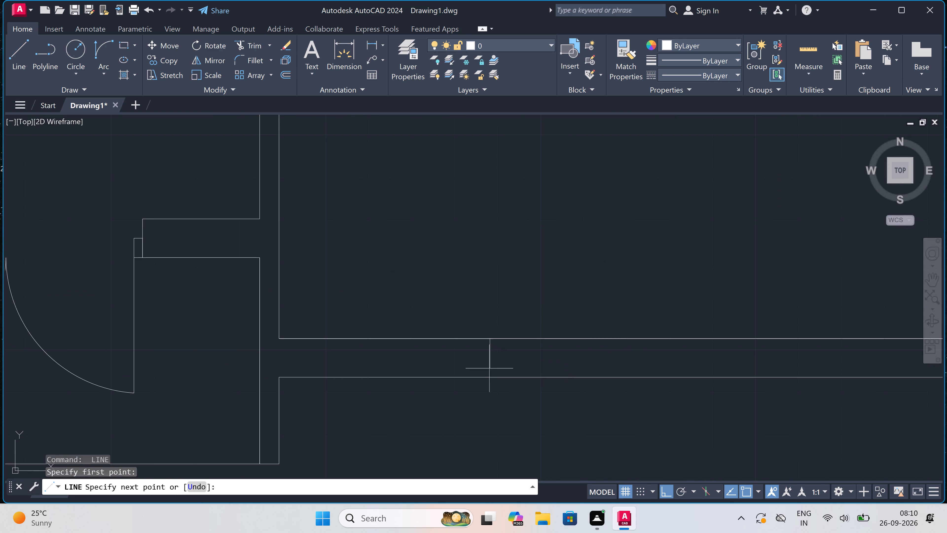
pyautogui.click(488, 375)
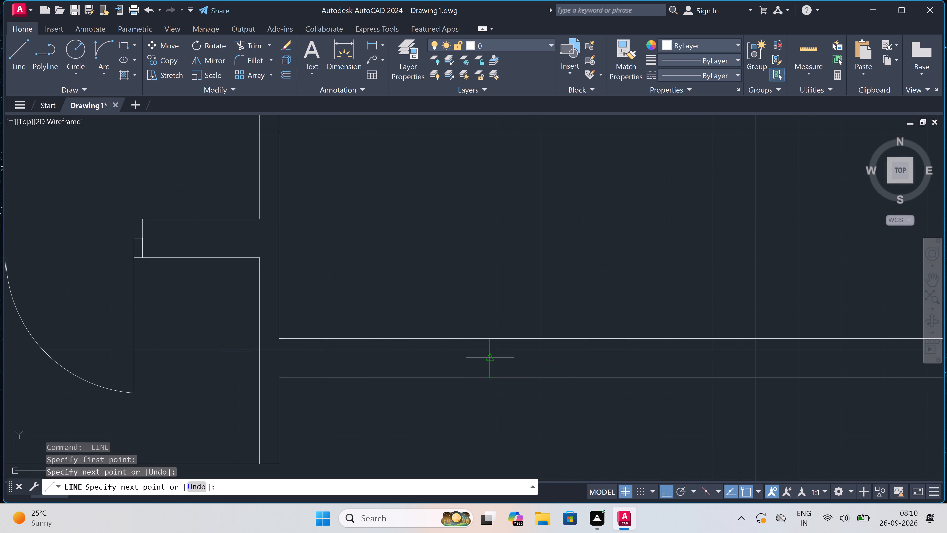
pyautogui.click(490, 359)
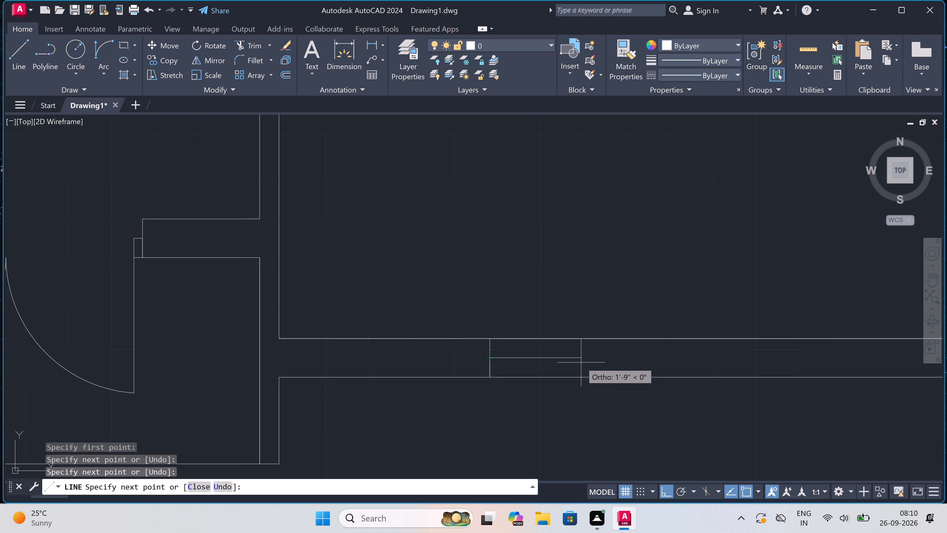
pyautogui.write("5'")
pyautogui.press('space')
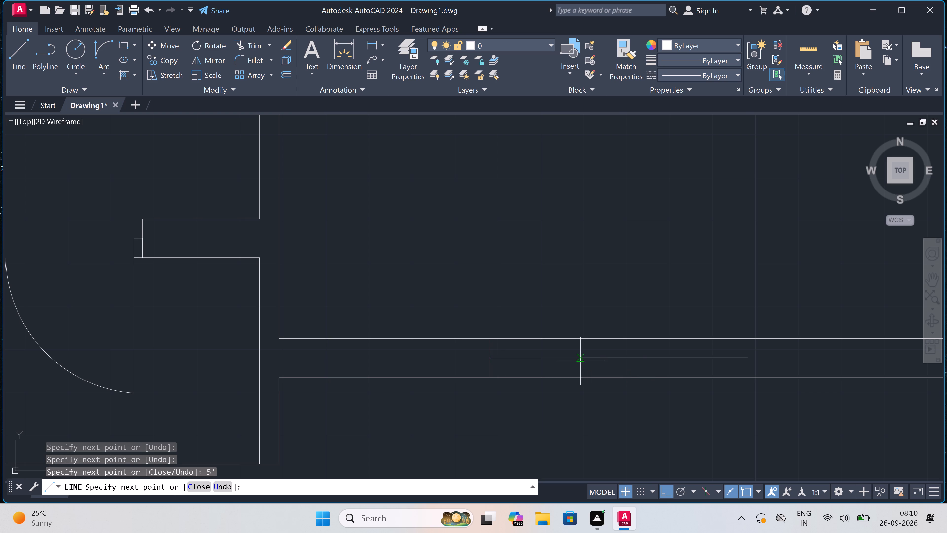
pyautogui.click(747, 339)
pyautogui.click(747, 379)
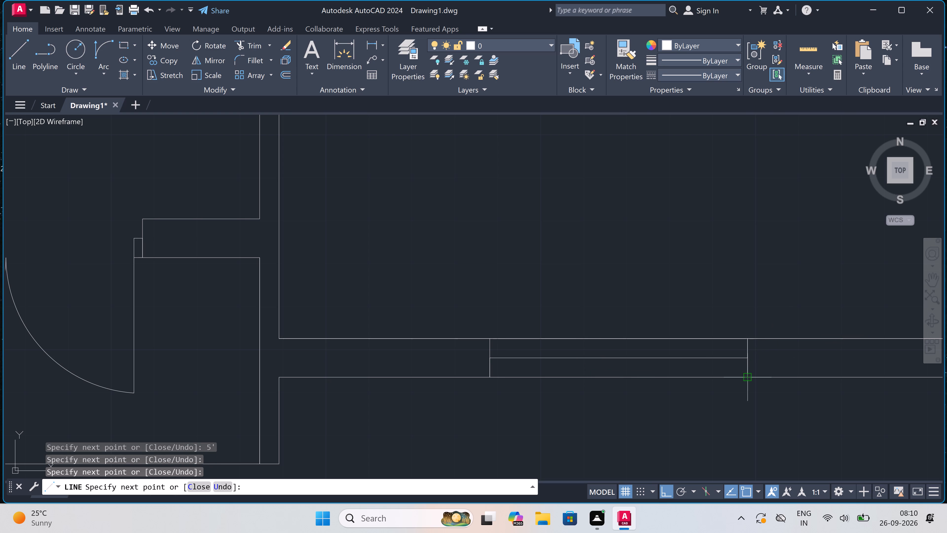
pyautogui.press('Escape')
# Draw a 5' wide window in the southwest room's south outer wall, with two jamb lines and a mid-wall centreline.
pyautogui.scroll(-5, 715, 355)
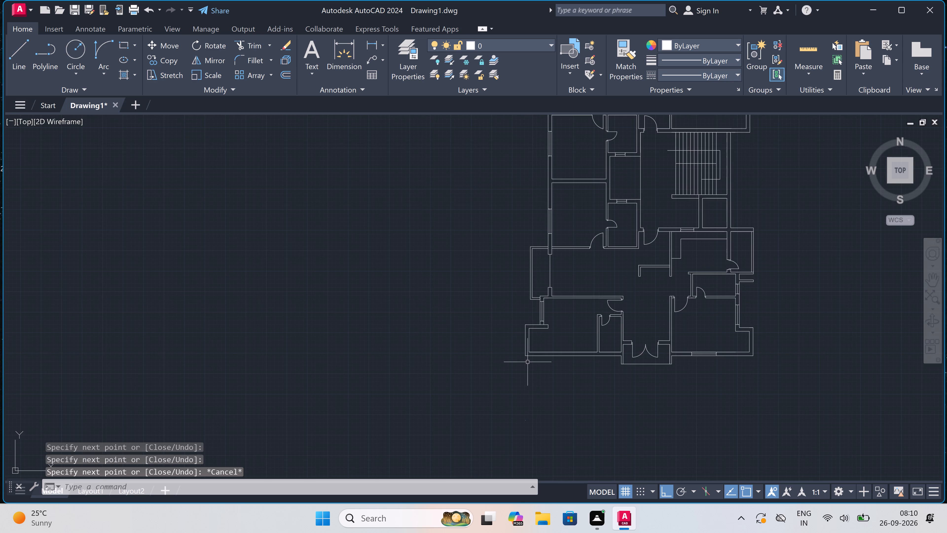
pyautogui.scroll(2, 525, 360)
pyautogui.press('space')
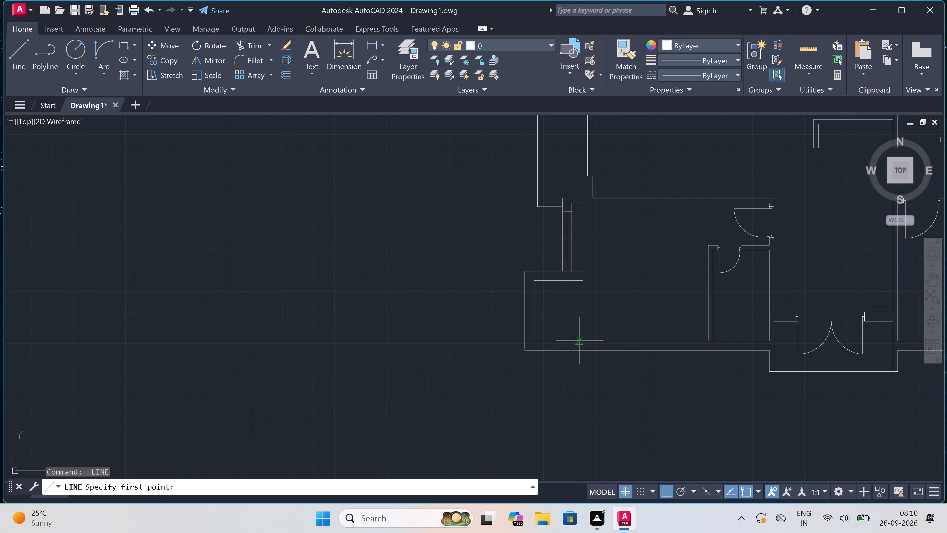
pyautogui.click(580, 341)
pyautogui.scroll(2, 581, 355)
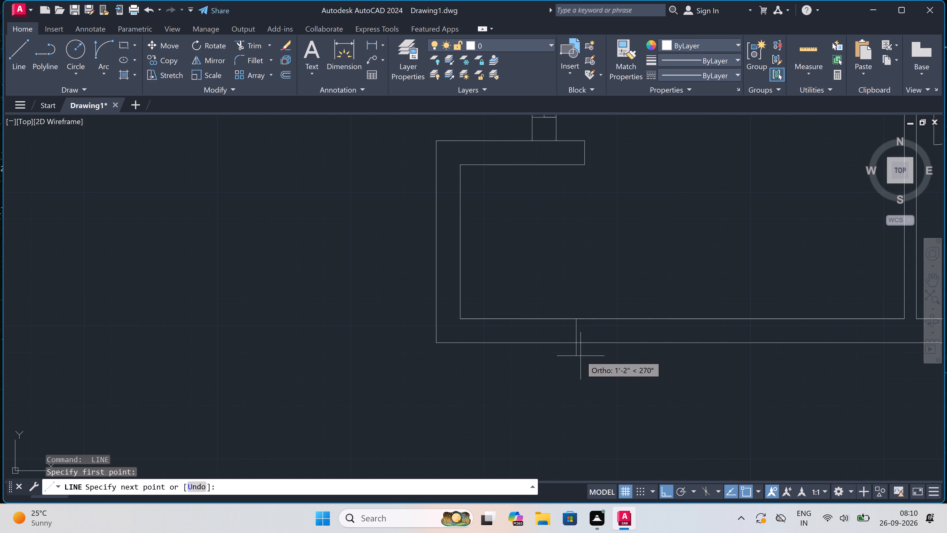
pyautogui.click(578, 345)
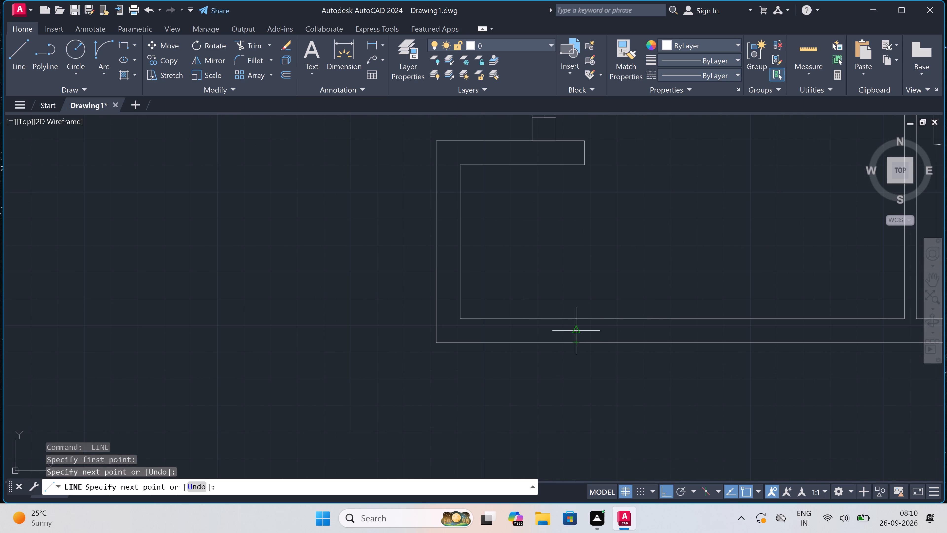
pyautogui.click(579, 333)
pyautogui.write("5'")
pyautogui.press('space')
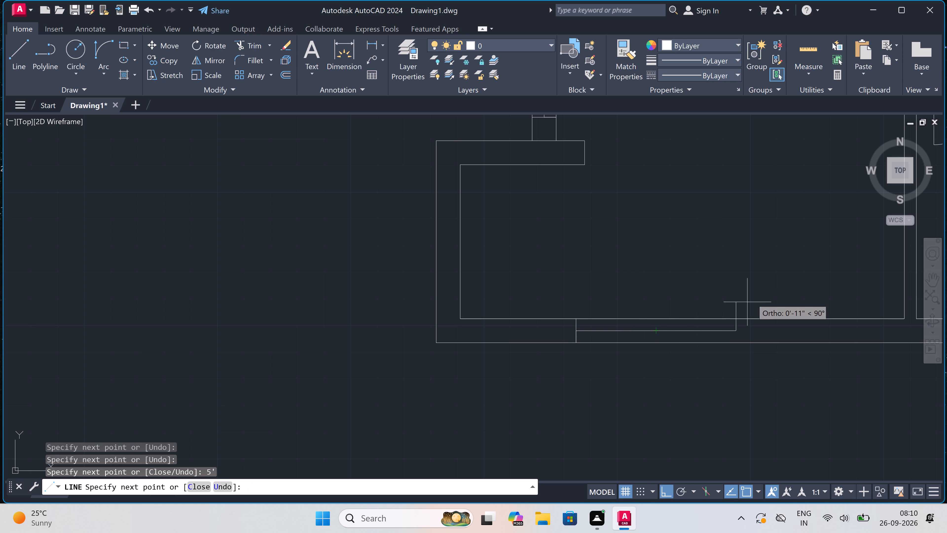
pyautogui.click(734, 314)
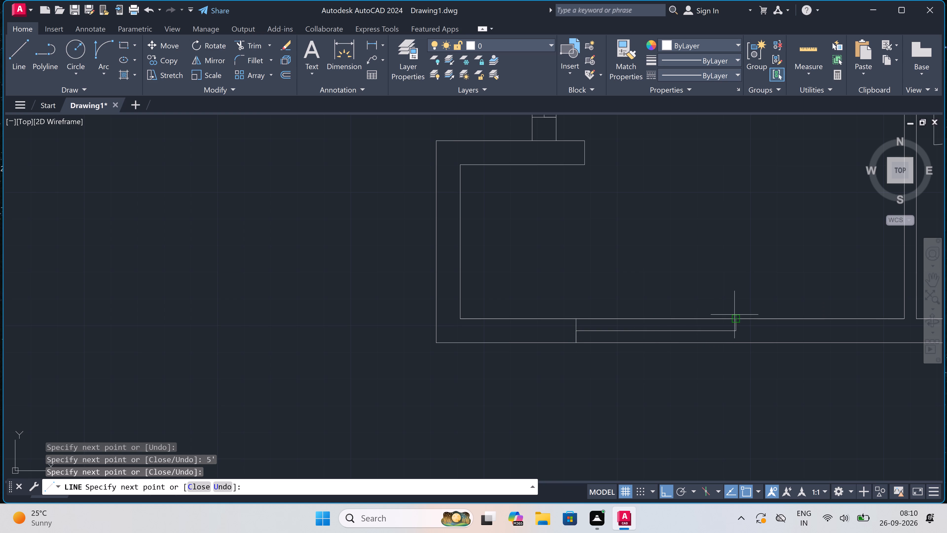
pyautogui.doubleClick(736, 343)
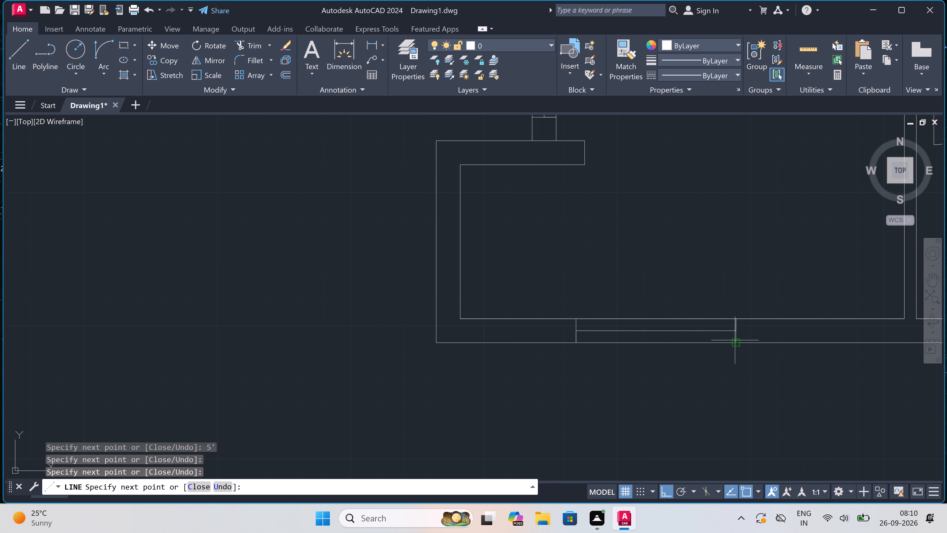
pyautogui.press('Escape')
# Draw a window about 1'-7" wide in the south wall of the small room west of the entrance, with jamb lines and centreline.
pyautogui.scroll(-5, 555, 334)
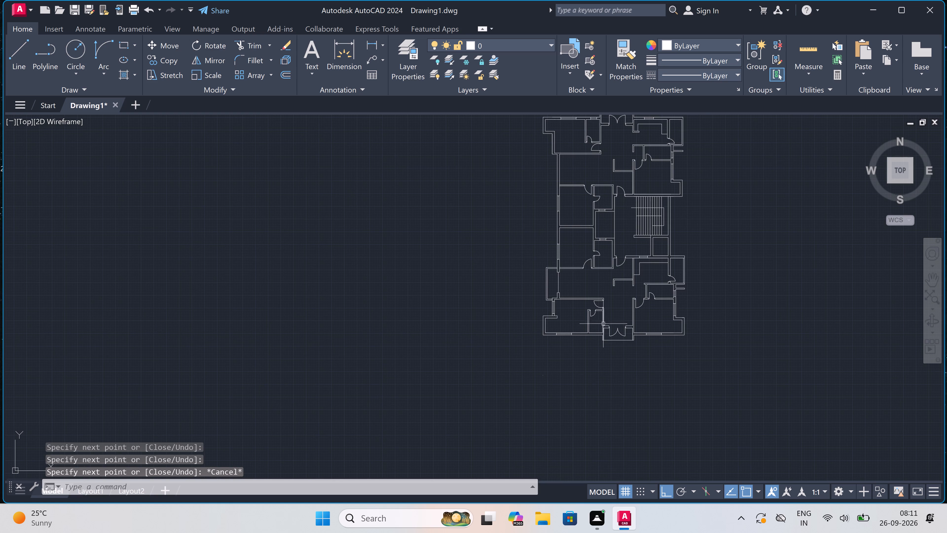
pyautogui.scroll(3, 615, 315)
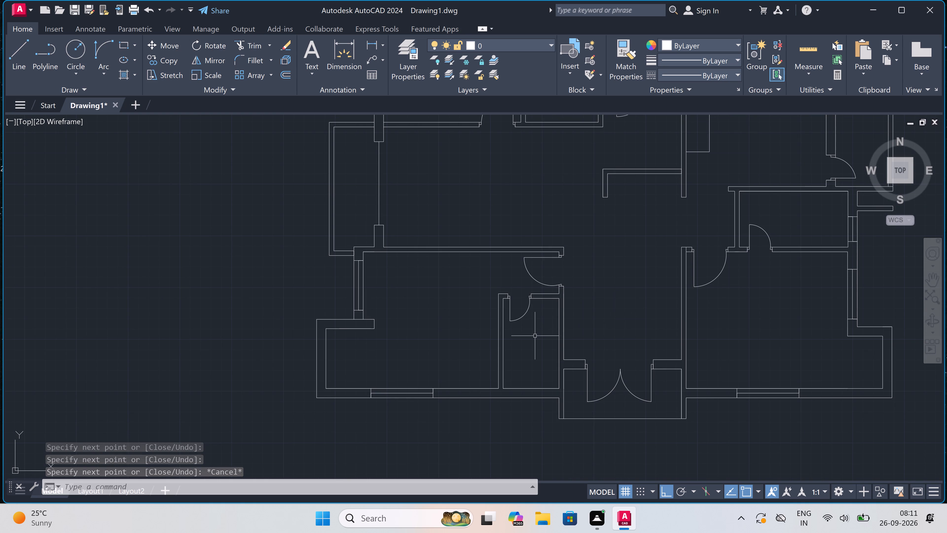
pyautogui.scroll(-2, 526, 342)
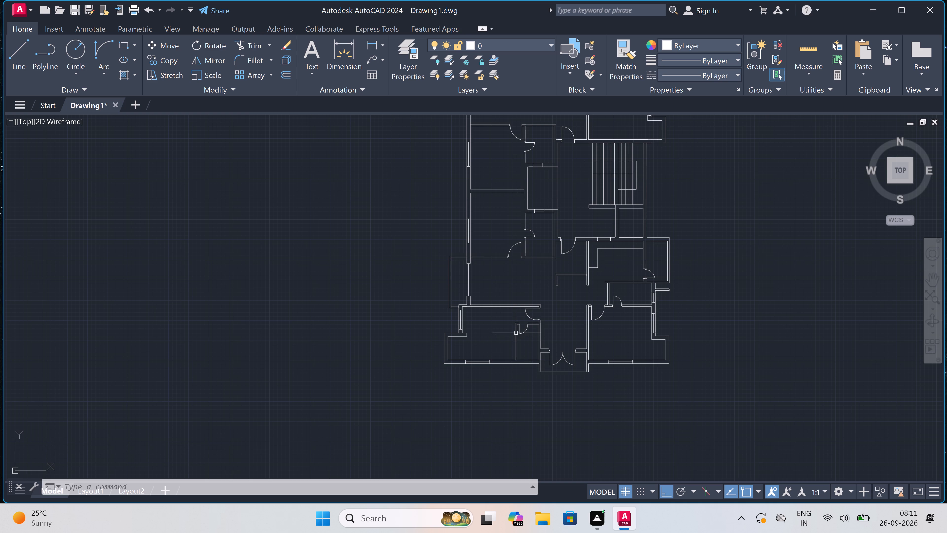
pyautogui.scroll(-1, 516, 330)
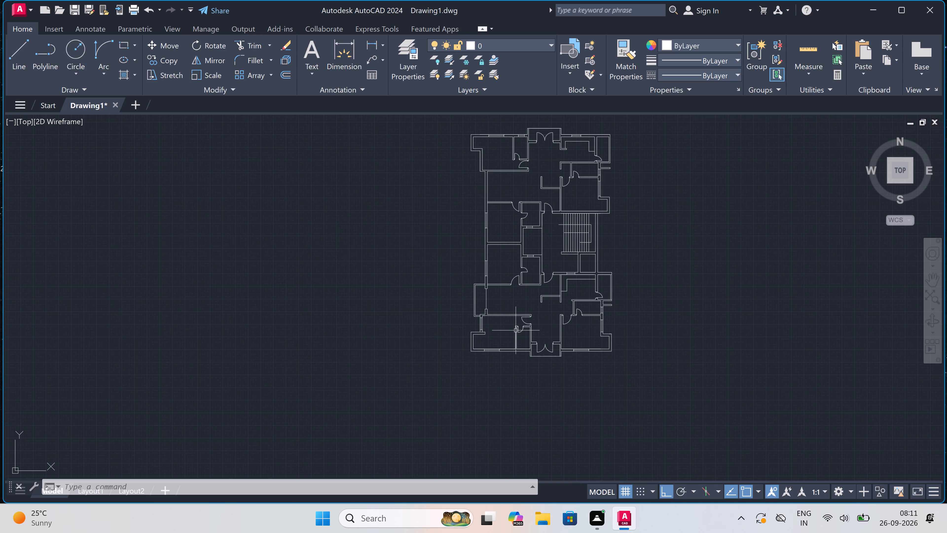
pyautogui.scroll(2, 541, 284)
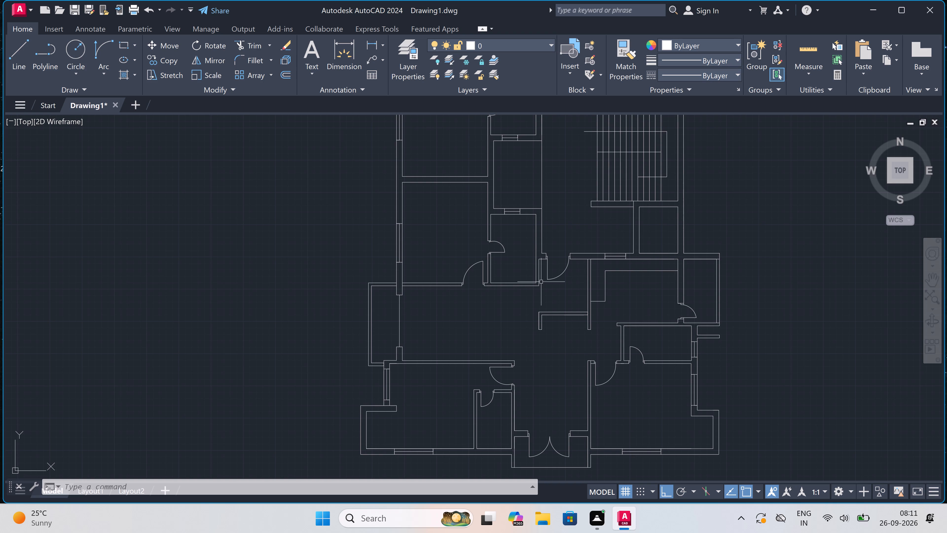
pyautogui.scroll(-1, 541, 282)
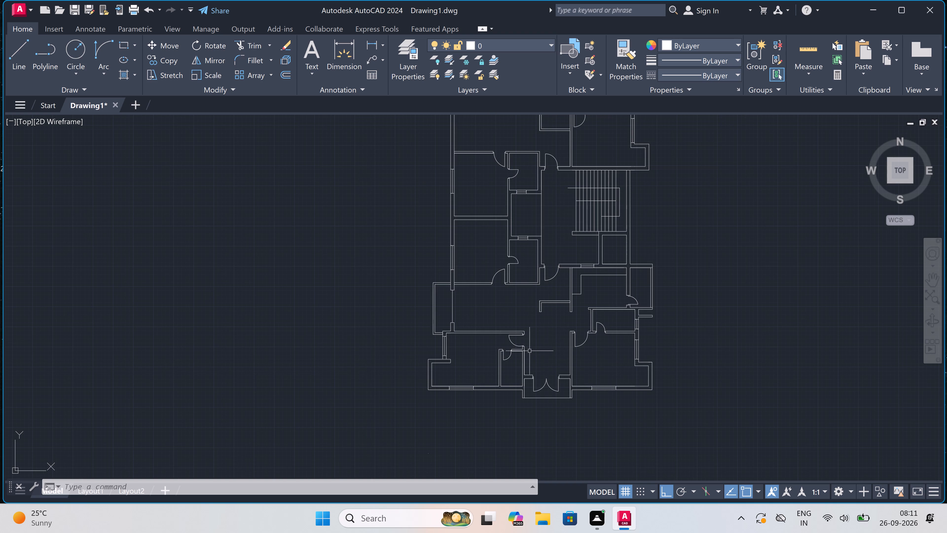
pyautogui.scroll(2, 515, 394)
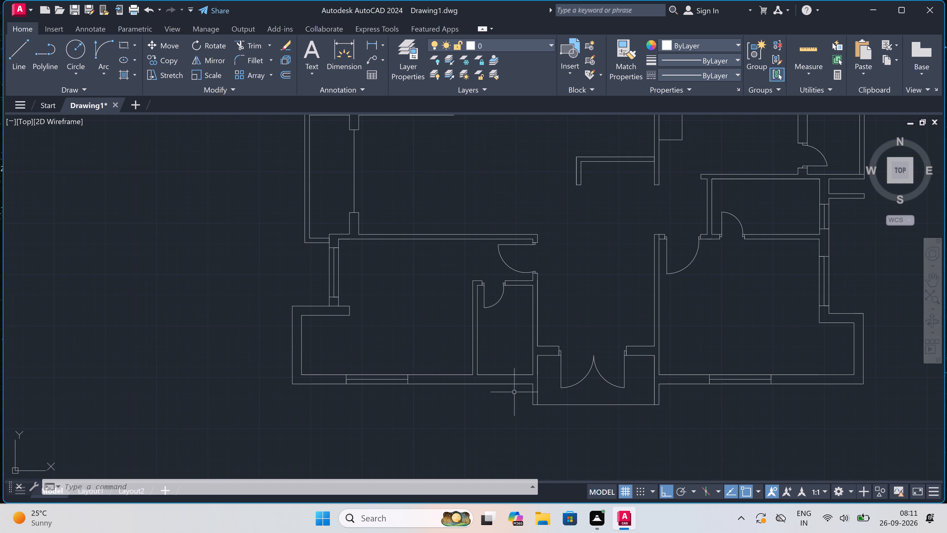
pyautogui.scroll(3, 511, 375)
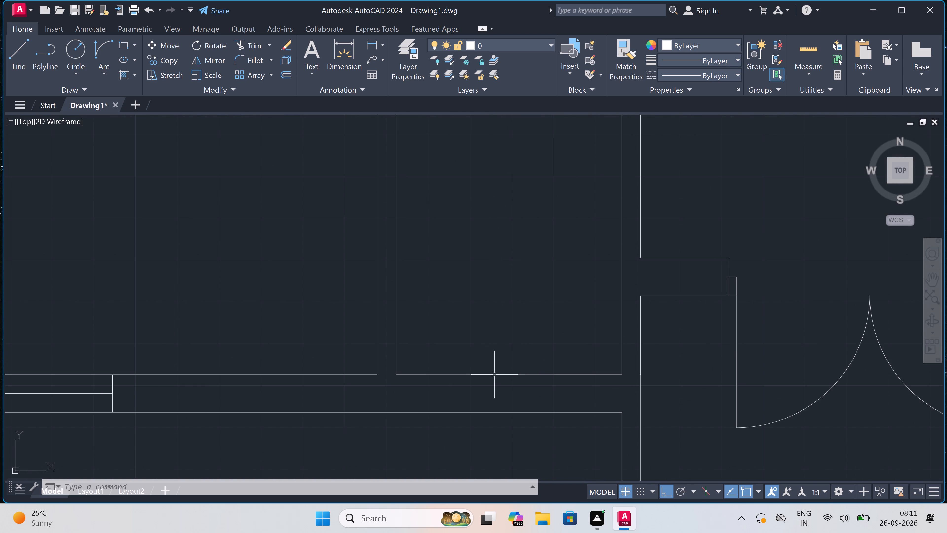
pyautogui.press('space')
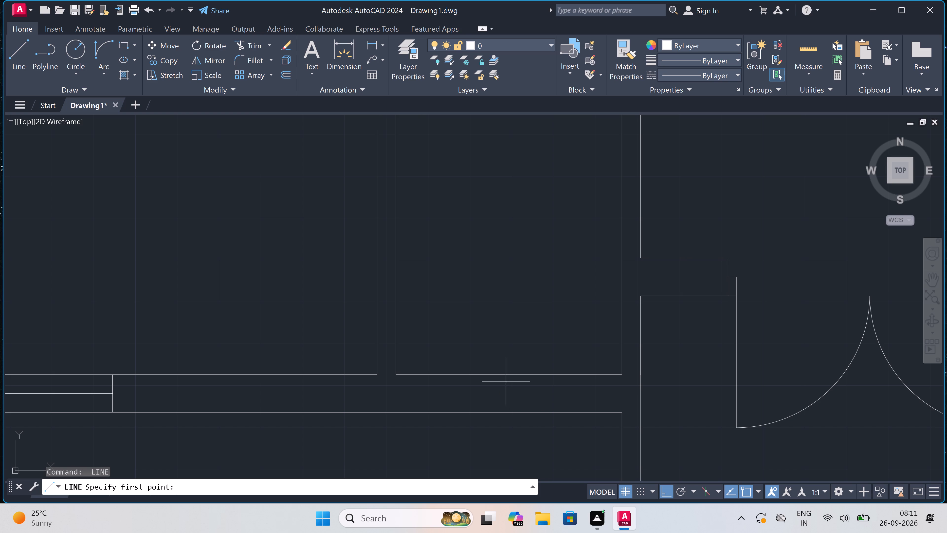
pyautogui.click(414, 375)
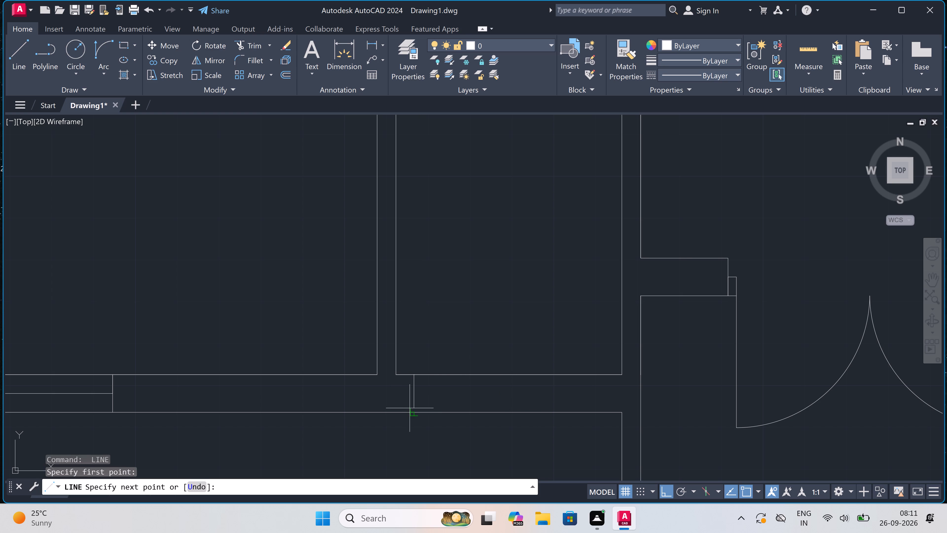
pyautogui.click(411, 412)
pyautogui.doubleClick(413, 395)
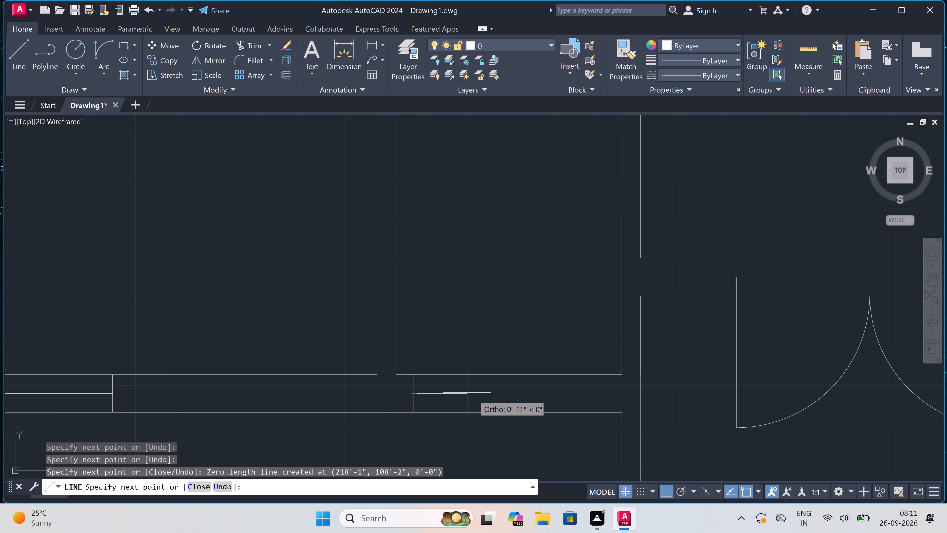
pyautogui.doubleClick(496, 393)
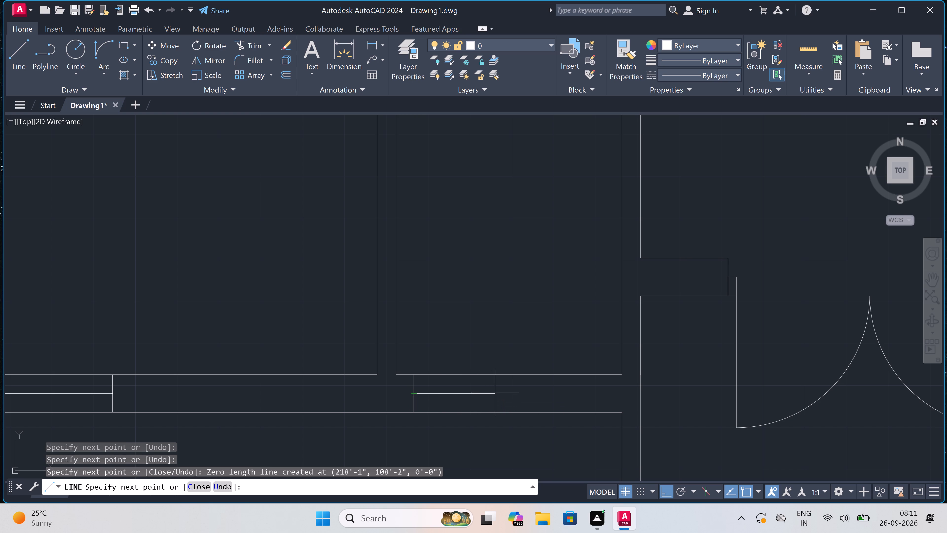
pyautogui.click(496, 373)
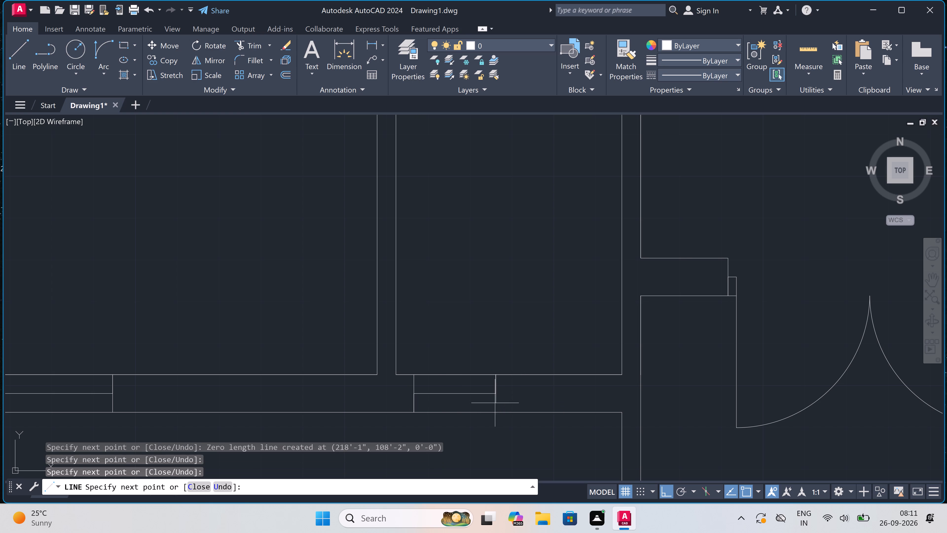
pyautogui.doubleClick(497, 410)
pyautogui.press('Escape')
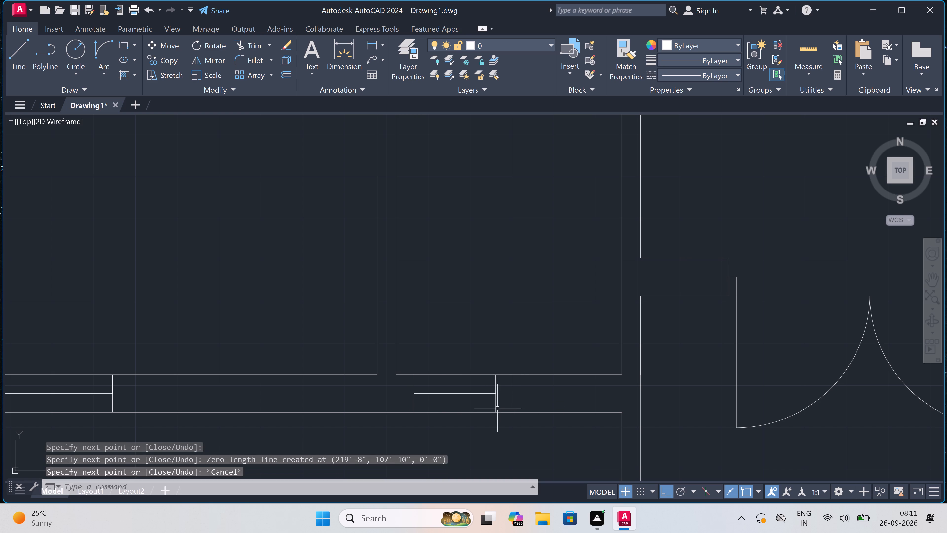
# Draw a 4.5" wide wall stub projecting south from the outer wall just east of the small room's window, ending level with the entrance porch's south edge.
pyautogui.press('space')
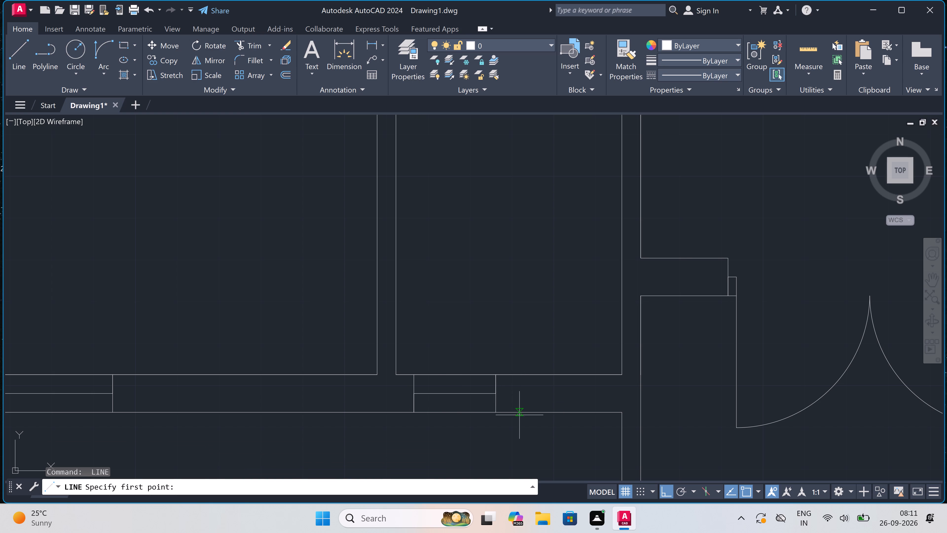
pyautogui.doubleClick(519, 414)
pyautogui.scroll(-2, 519, 413)
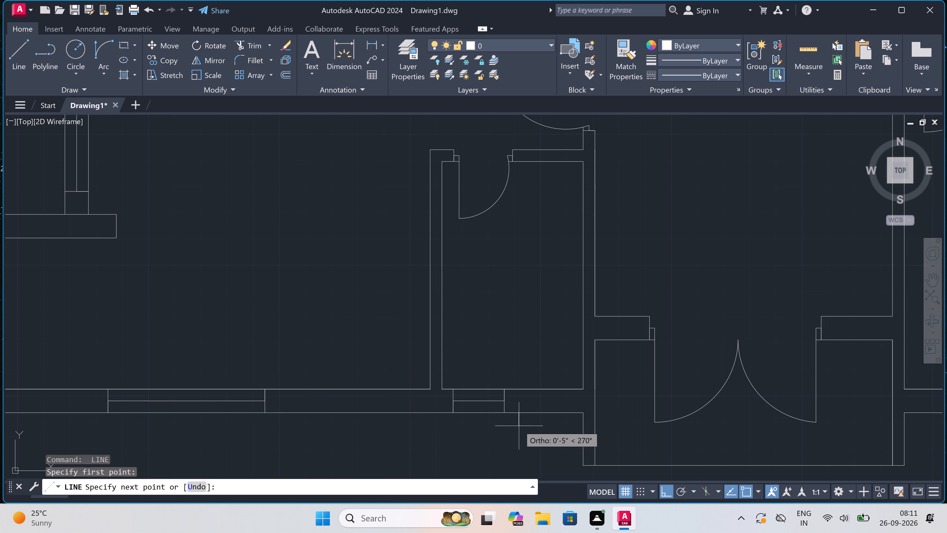
pyautogui.scroll(-1, 519, 426)
pyautogui.scroll(3, 518, 438)
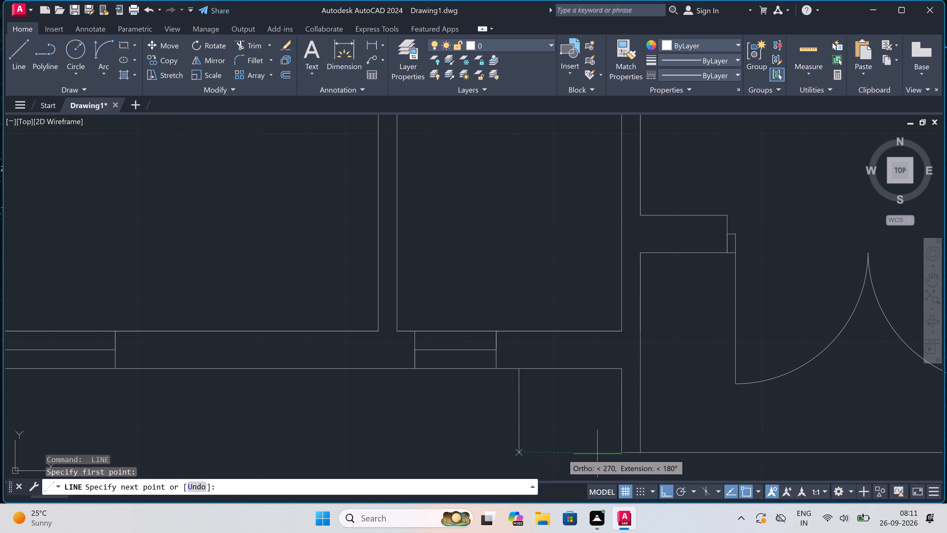
pyautogui.click(517, 455)
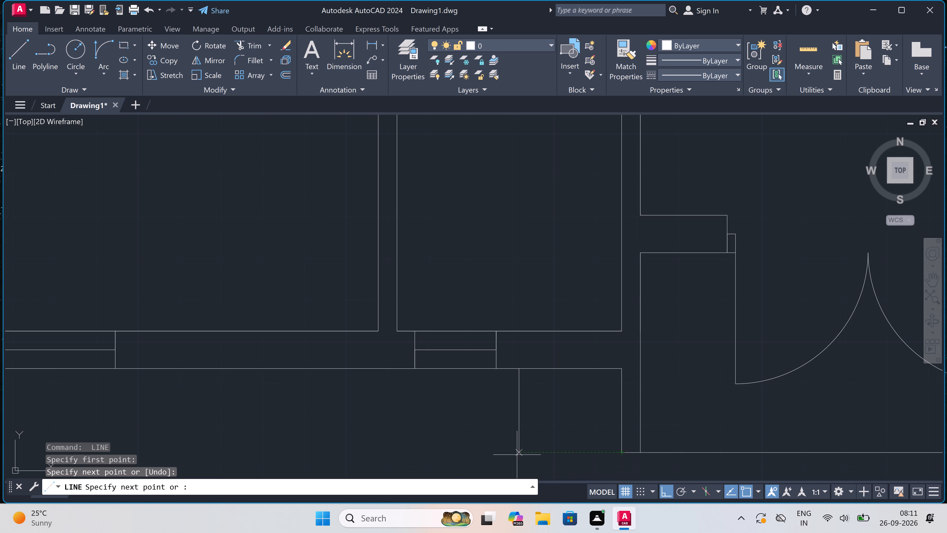
pyautogui.write('4.5"')
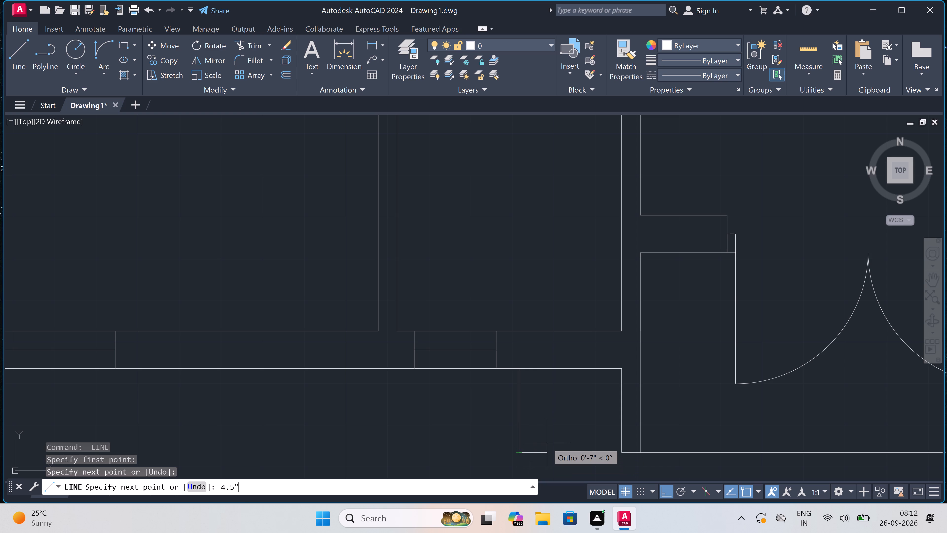
pyautogui.press('space')
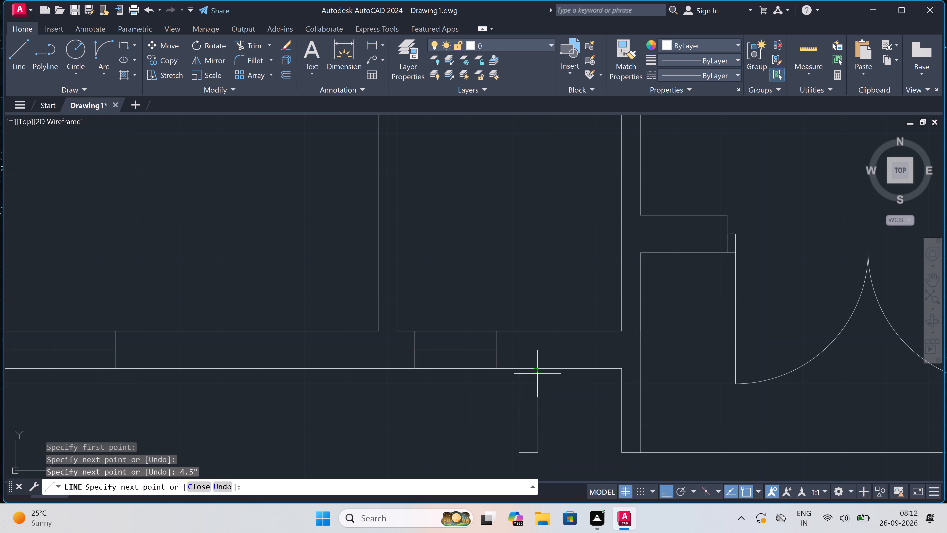
pyautogui.click(537, 371)
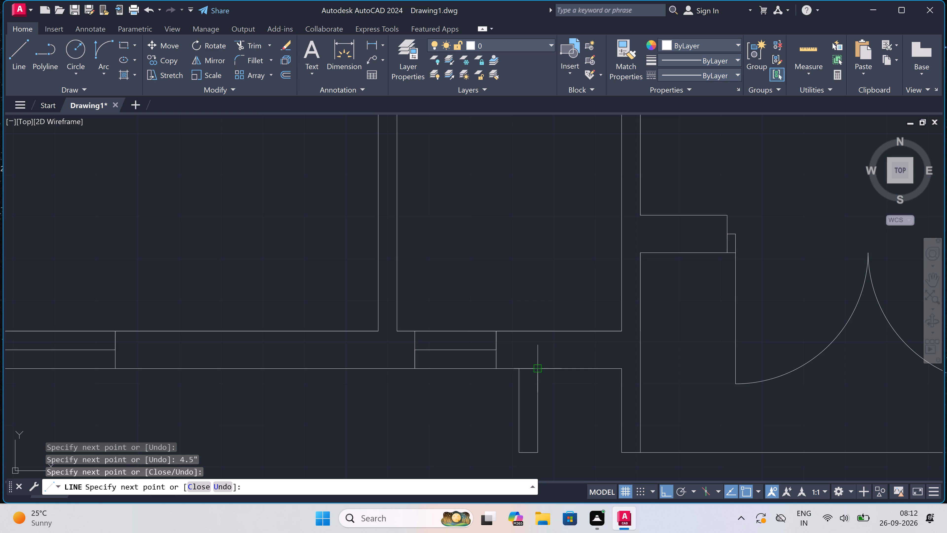
pyautogui.press('Escape')
# Trim the south outer wall line between the two sides of the wall stub.
pyautogui.write('tr')
pyautogui.press('space')
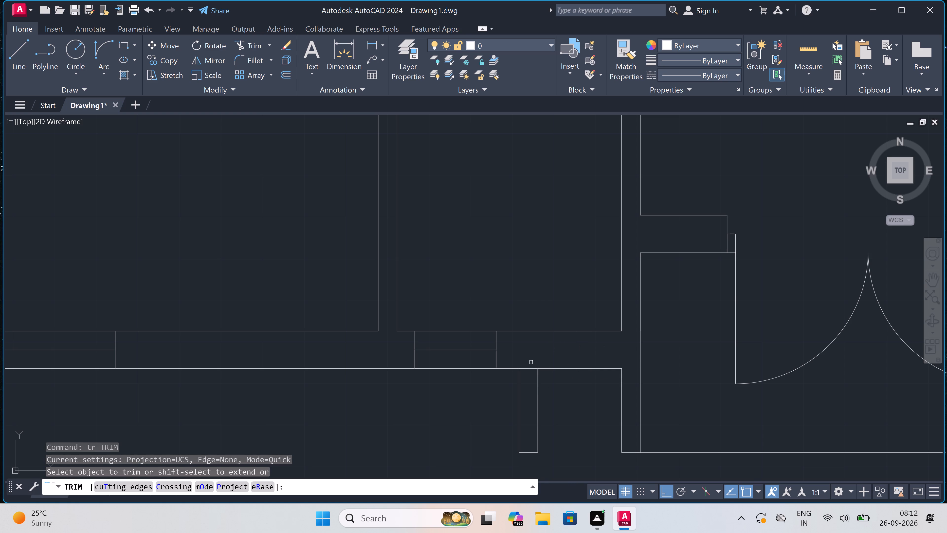
pyautogui.click(528, 362)
pyautogui.click(527, 382)
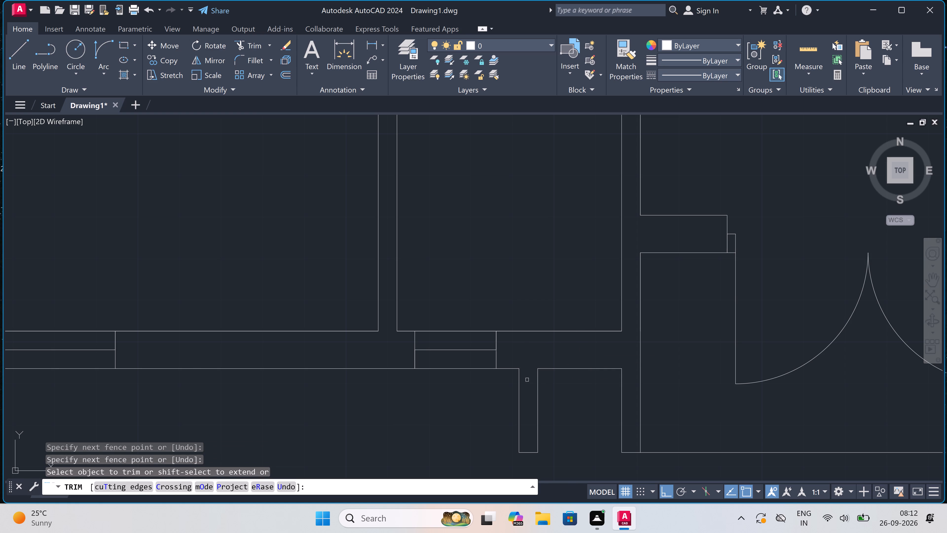
pyautogui.press('Escape')
pyautogui.scroll(-1, 513, 357)
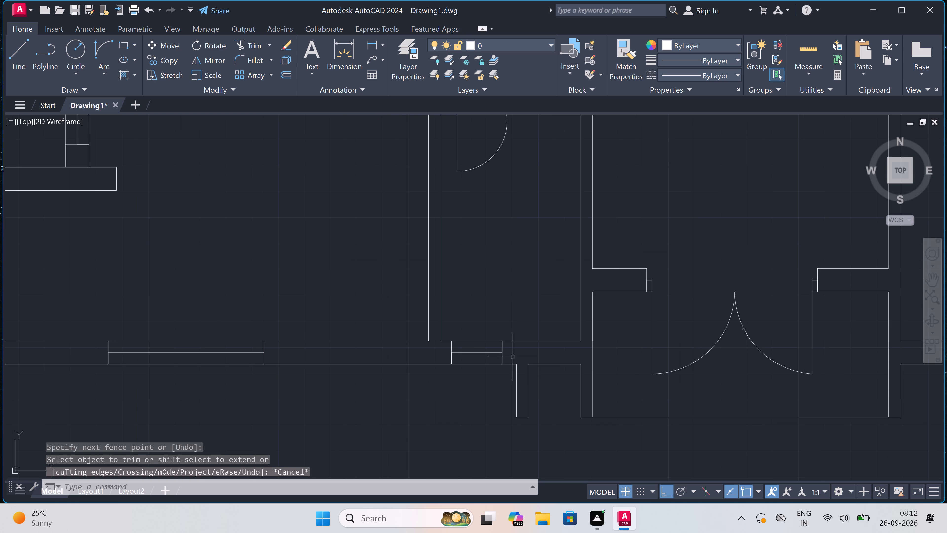
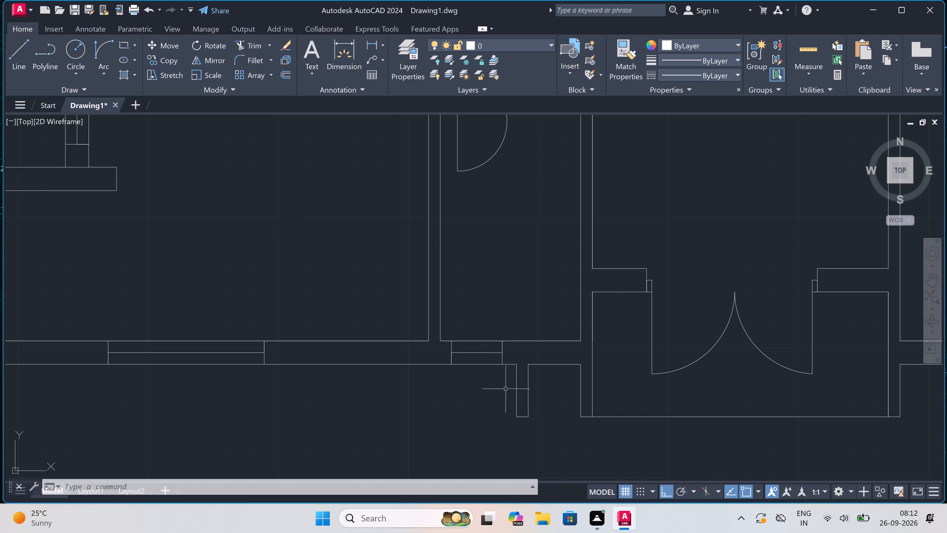
# Examine the plan's upper outer wall around the small window beside the double-door entrance.
pyautogui.scroll(-6, 511, 353)
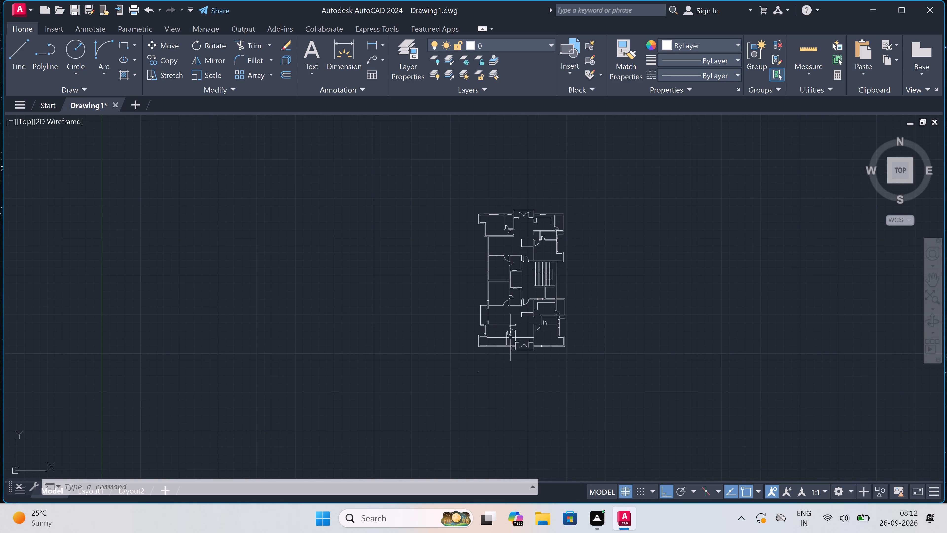
pyautogui.scroll(2, 507, 207)
pyautogui.scroll(1, 514, 229)
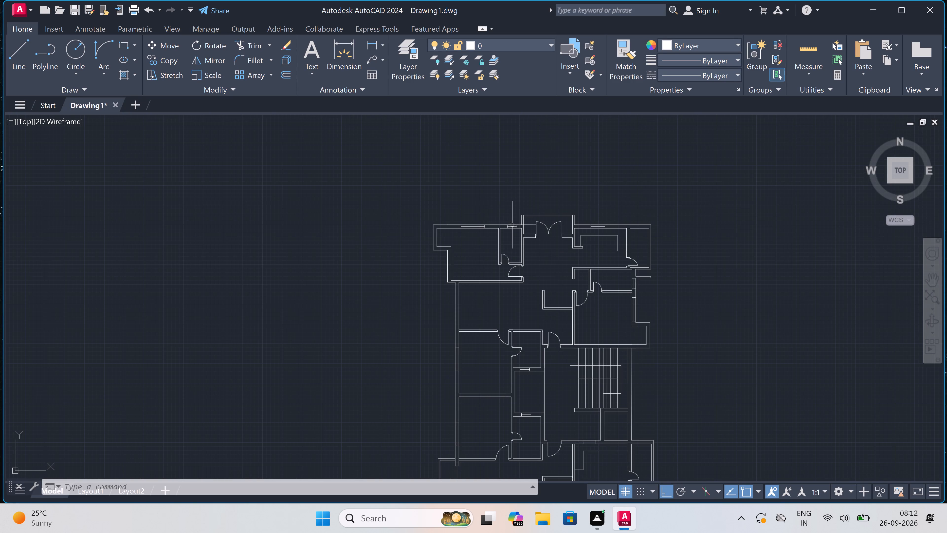
pyautogui.scroll(3, 510, 212)
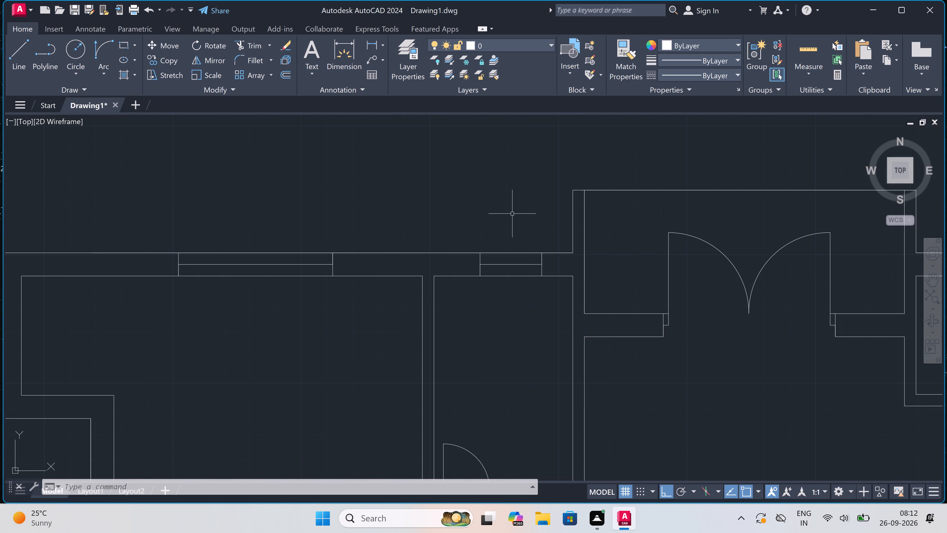
pyautogui.scroll(1, 519, 213)
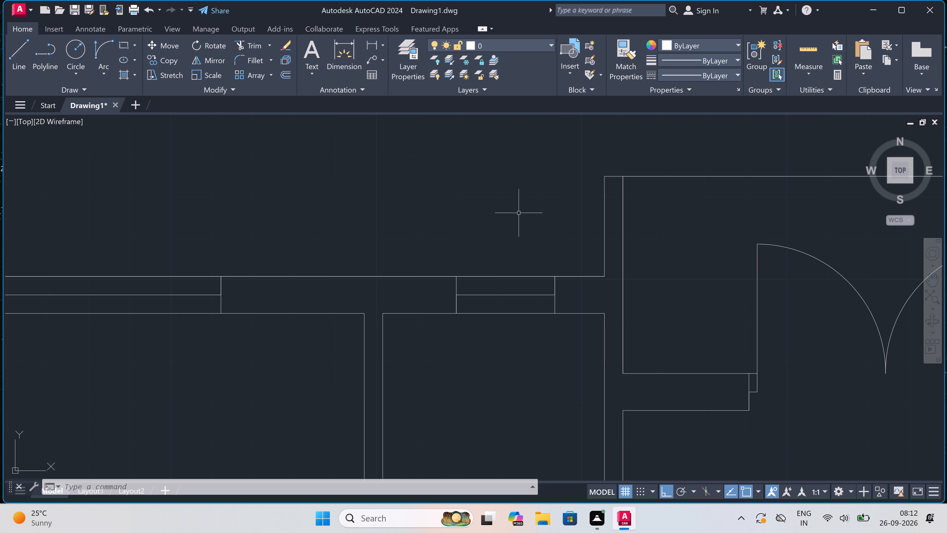
pyautogui.scroll(1, 519, 212)
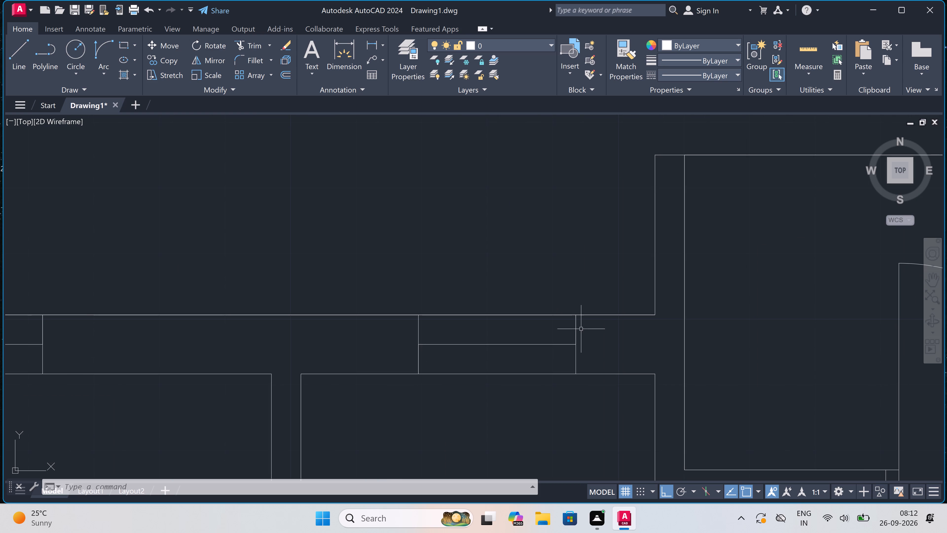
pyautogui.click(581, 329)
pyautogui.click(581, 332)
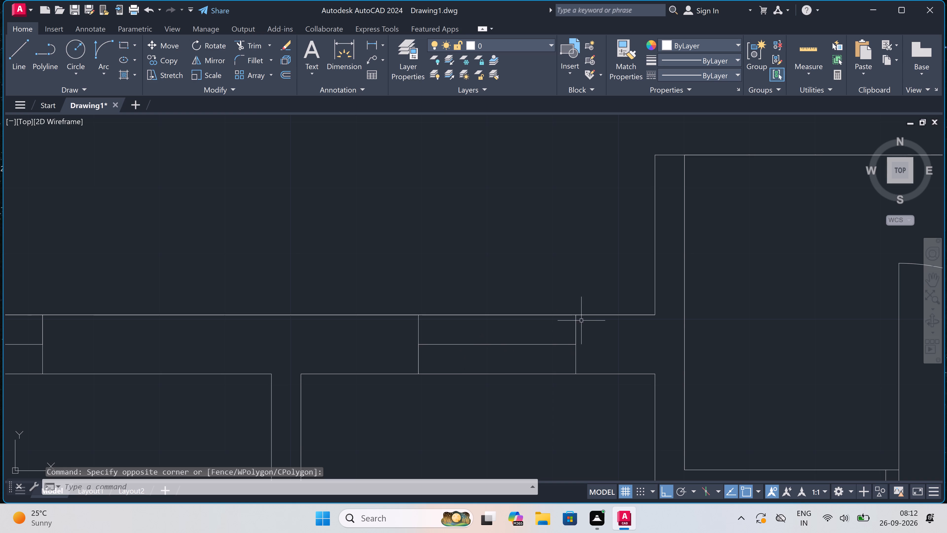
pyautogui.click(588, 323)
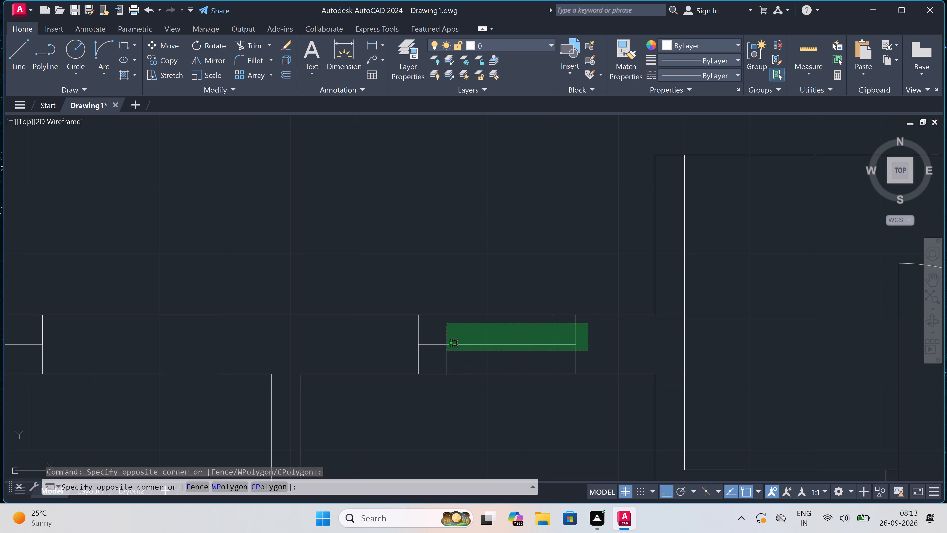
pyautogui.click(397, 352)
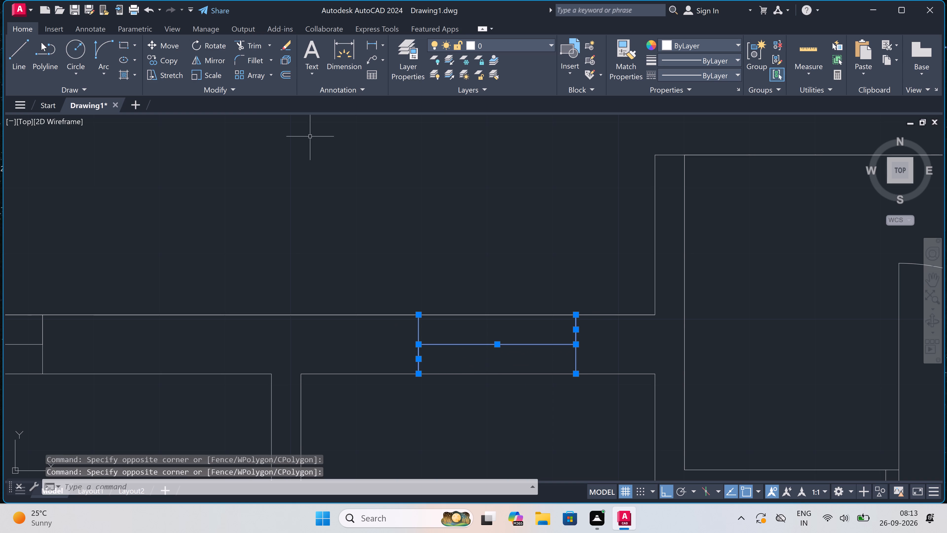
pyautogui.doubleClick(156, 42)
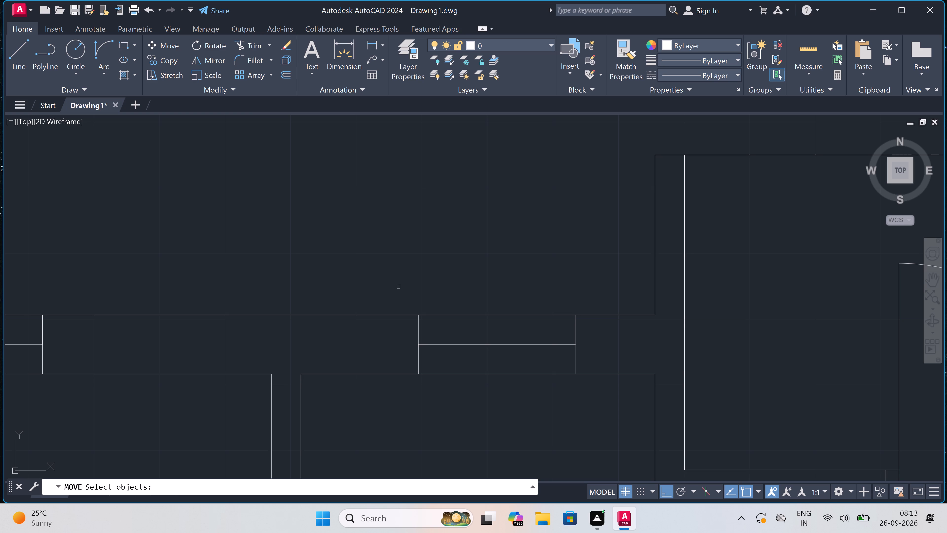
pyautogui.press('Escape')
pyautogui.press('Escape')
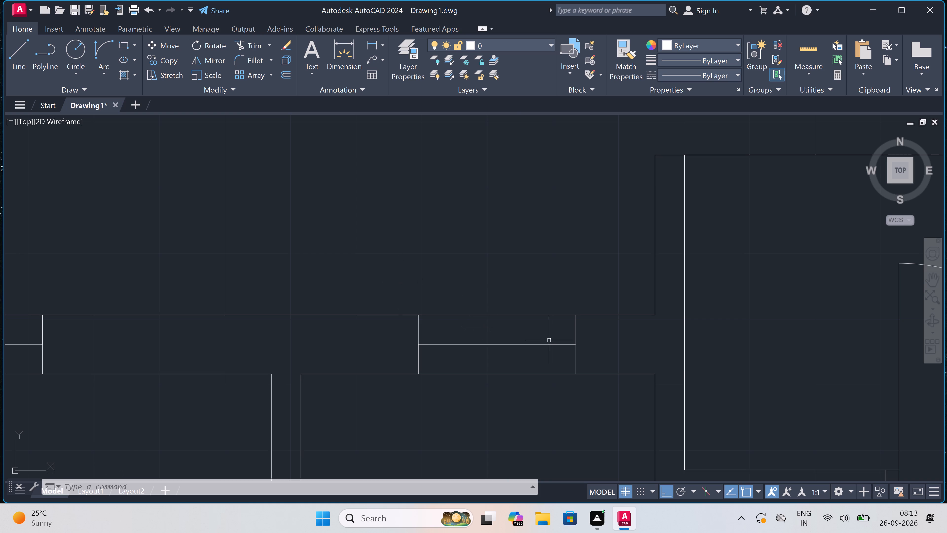
# Erase the small window in the upper outer wall beside the double-door entrance.
pyautogui.click(598, 333)
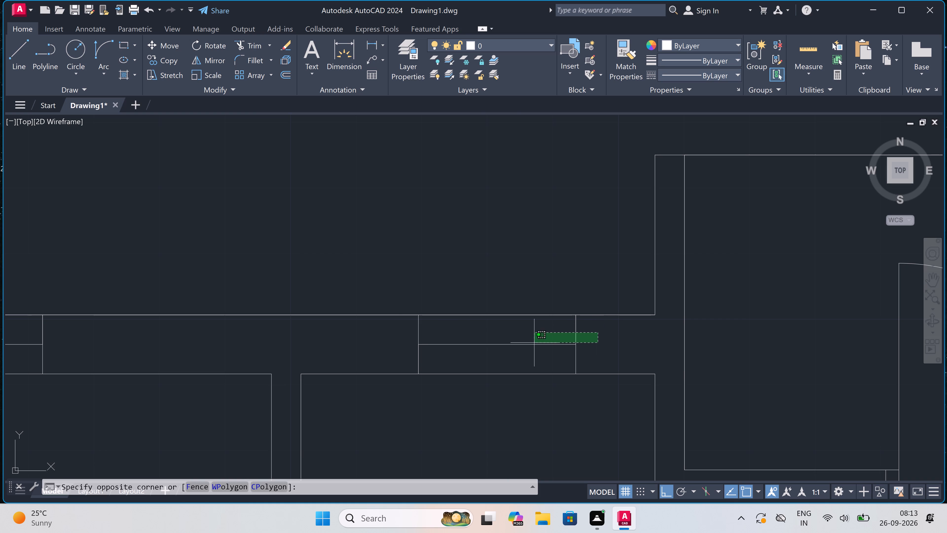
pyautogui.click(360, 356)
pyautogui.press('Delete')
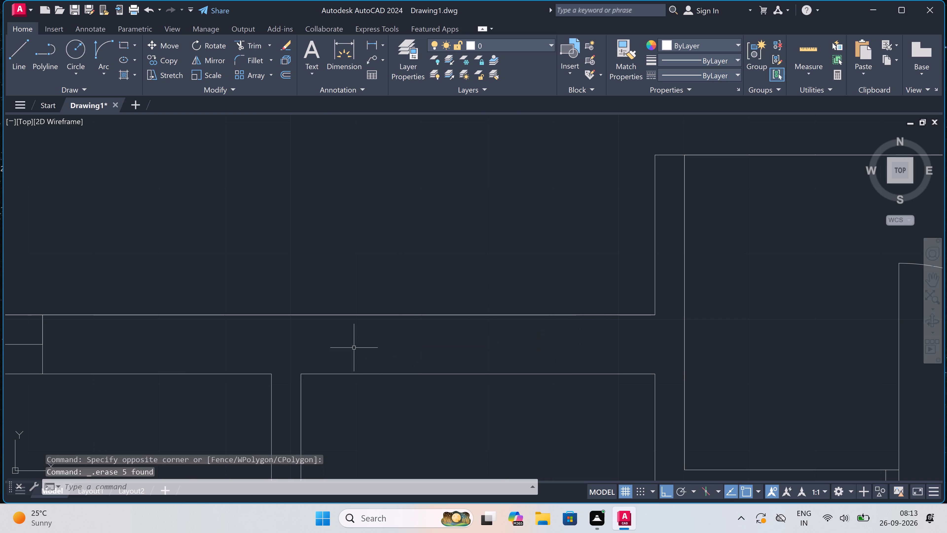
# Draw a narrower window near the partition in the upper outer wall, with two full-thickness jamb lines and a glazing line at mid-wall.
pyautogui.write('l')
pyautogui.press('space')
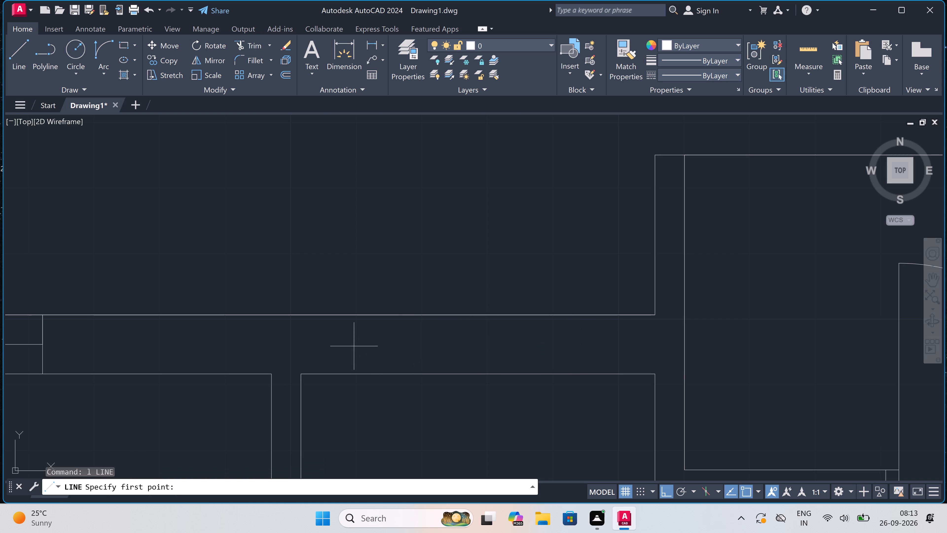
pyautogui.moveTo(321, 314); pyautogui.dragTo(322, 319)
pyautogui.click(323, 374)
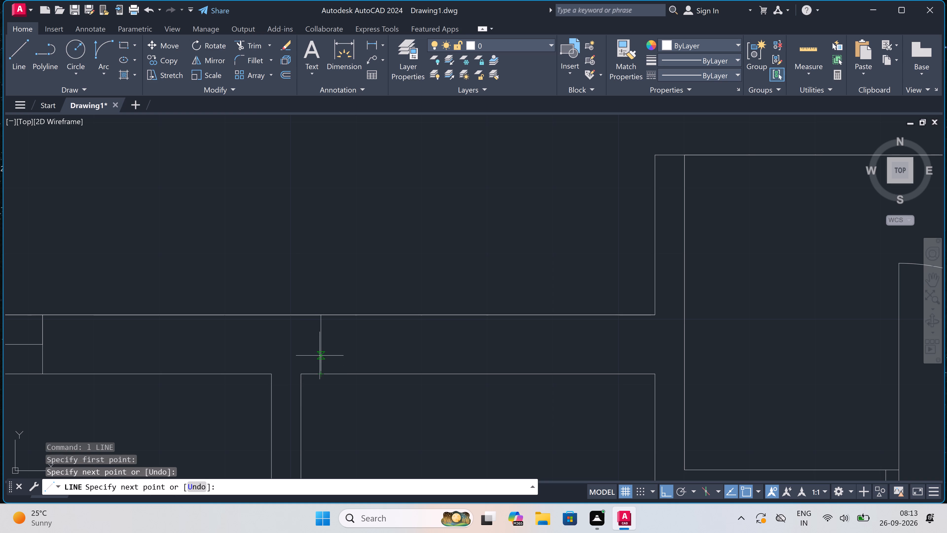
pyautogui.click(321, 344)
pyautogui.click(324, 344)
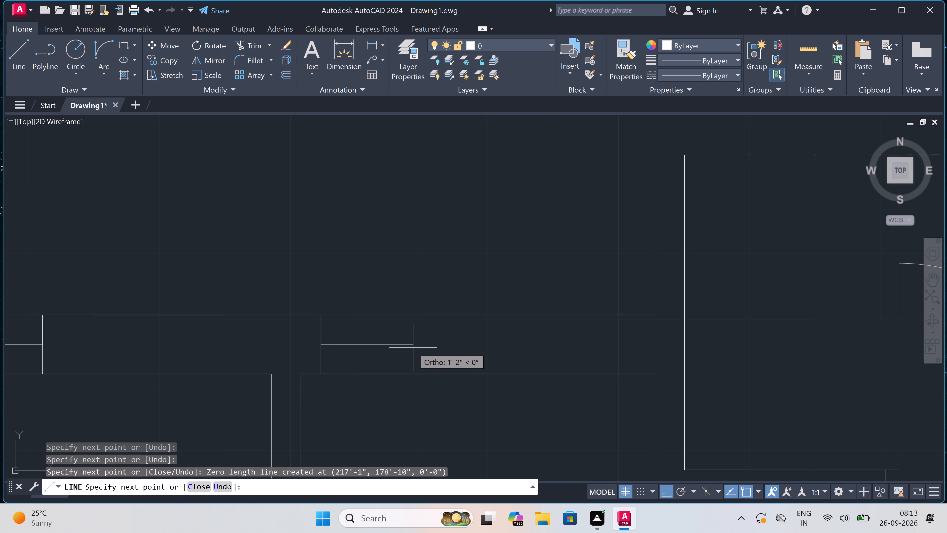
pyautogui.click(434, 345)
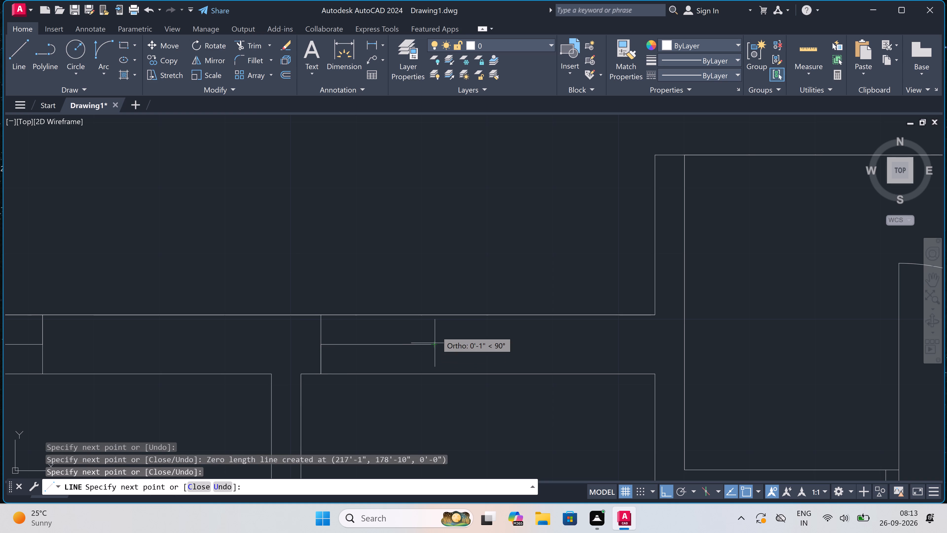
pyautogui.moveTo(435, 316); pyautogui.dragTo(436, 318)
pyautogui.click(436, 323)
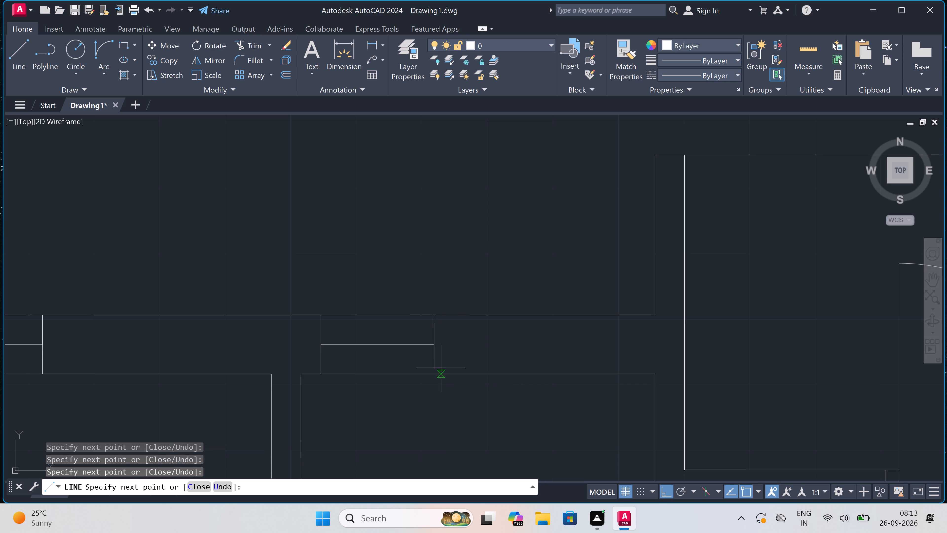
pyautogui.click(434, 371)
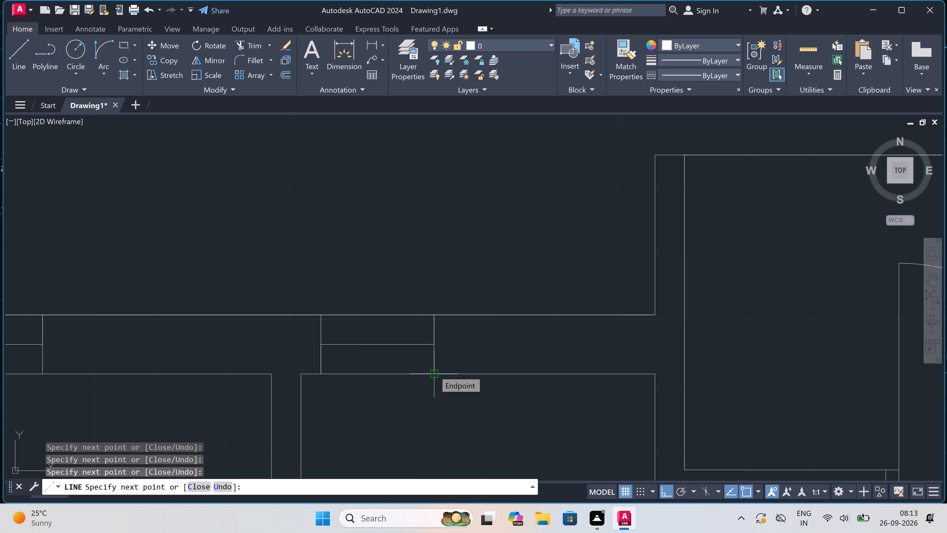
pyautogui.press('Escape')
# Move the new window a short distance along the upper outer wall toward the entrance, starting from its outer jamb corner.
pyautogui.scroll(1, 364, 353)
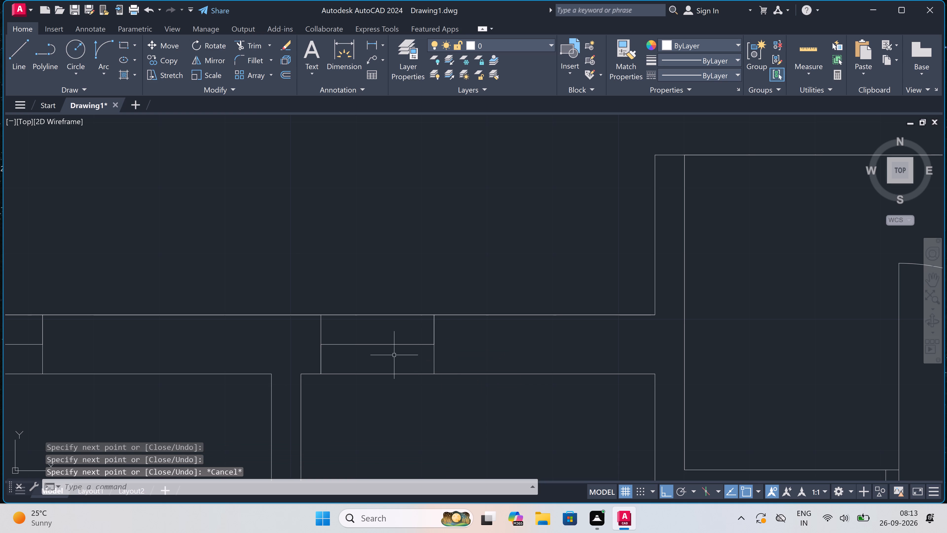
pyautogui.click(515, 317)
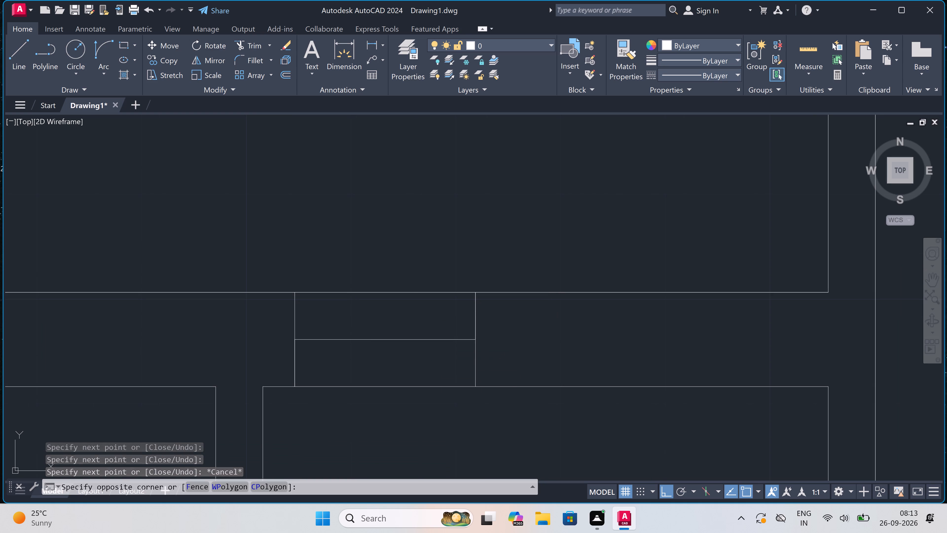
pyautogui.doubleClick(251, 369)
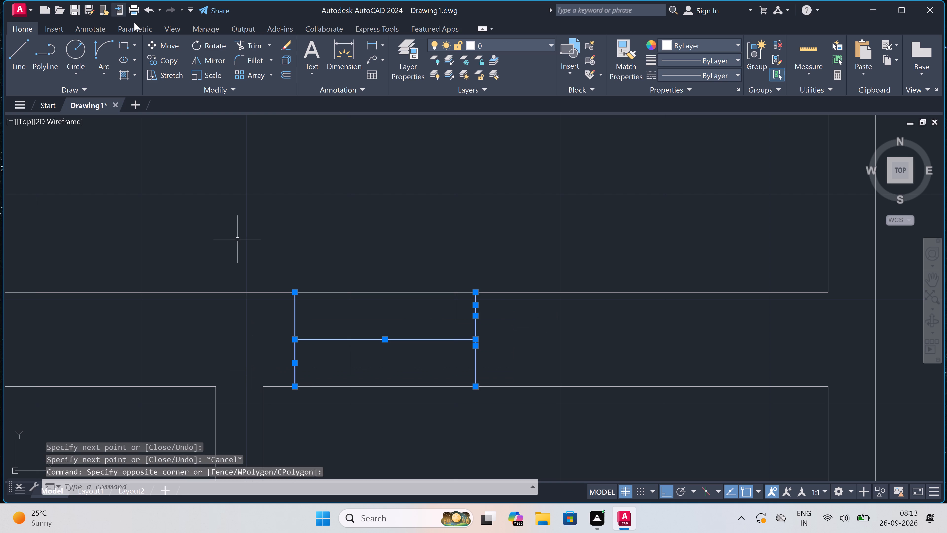
pyautogui.click(172, 48)
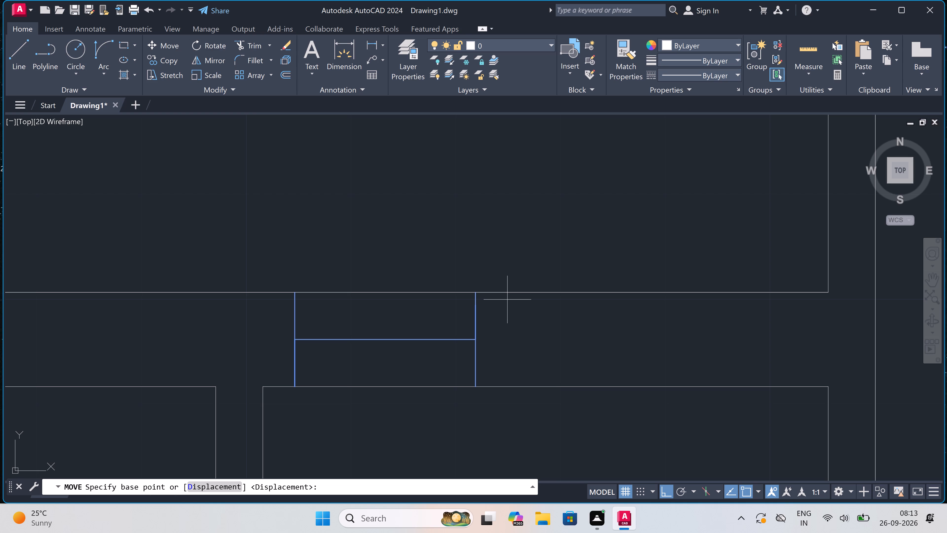
pyautogui.click(477, 294)
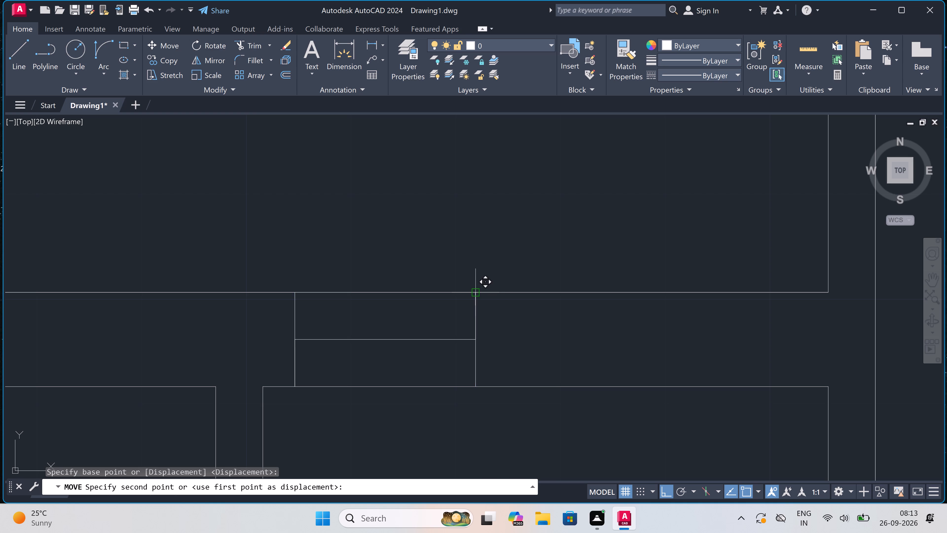
pyautogui.click(516, 288)
# Trim the outer wall line between the new window's two jambs.
pyautogui.write('tr')
pyautogui.press('space')
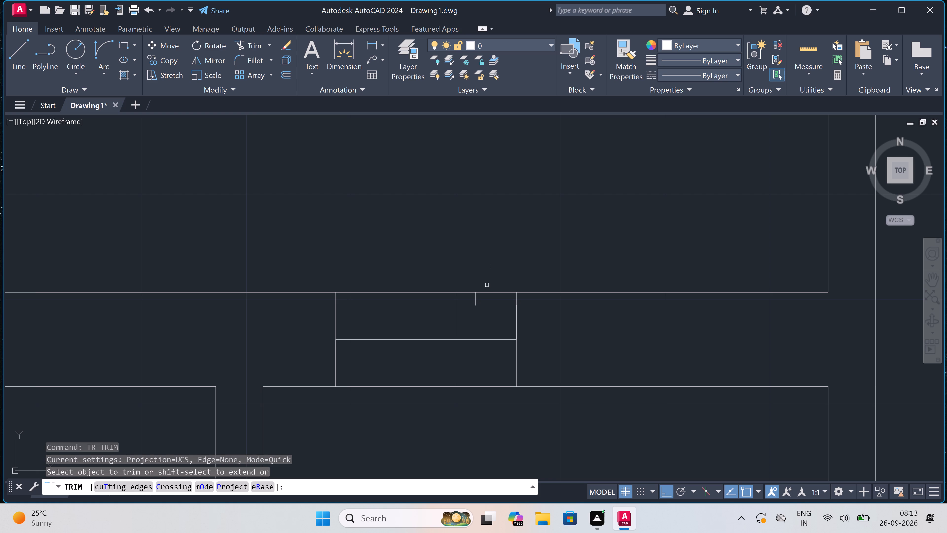
pyautogui.click(475, 301)
pyautogui.press('Escape')
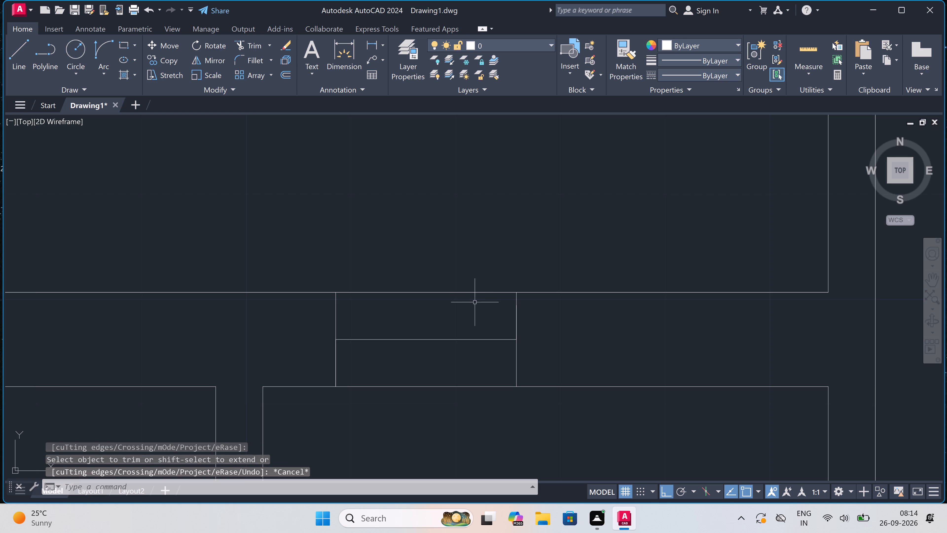
# Draw a 4.5" wide projecting wall between the new window and the entrance porch, reaching out level with the porch's outer edge.
pyautogui.write('l')
pyautogui.press('space')
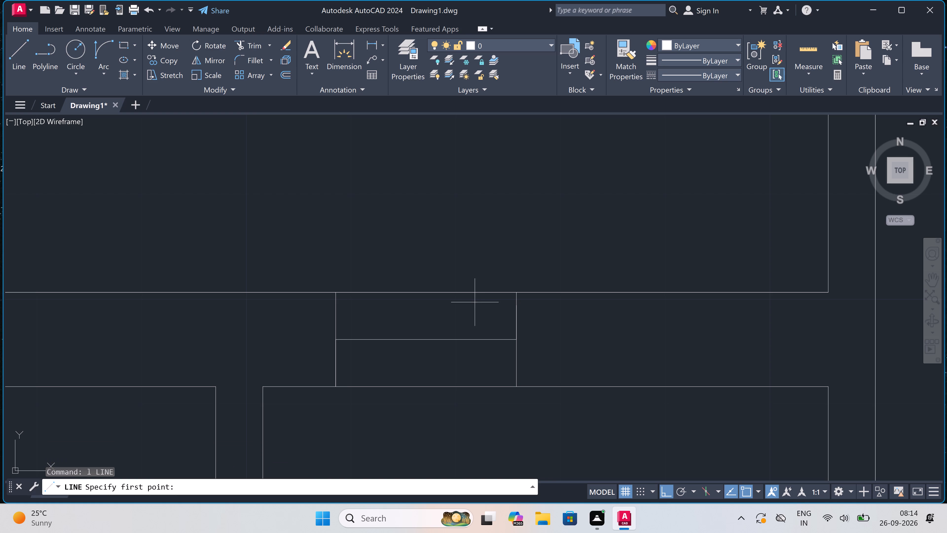
pyautogui.scroll(-1, 475, 302)
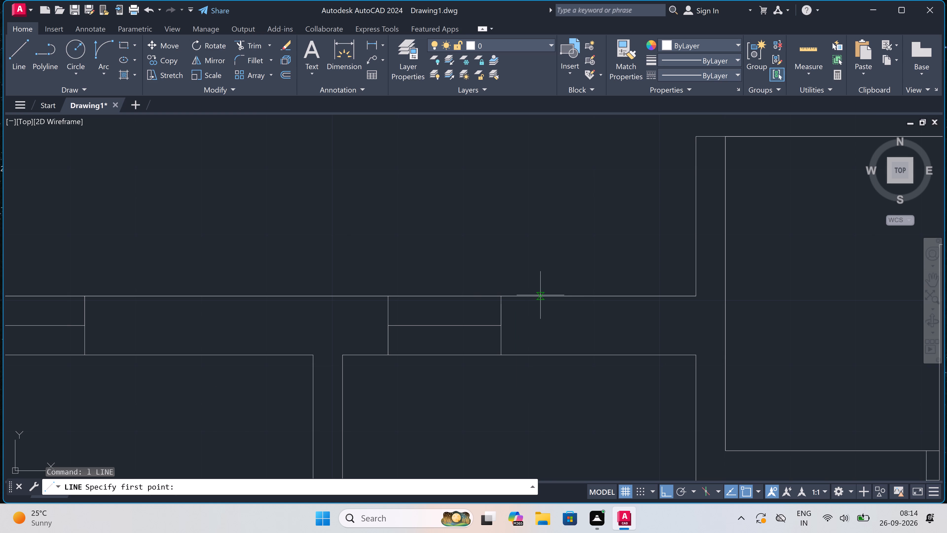
pyautogui.click(525, 295)
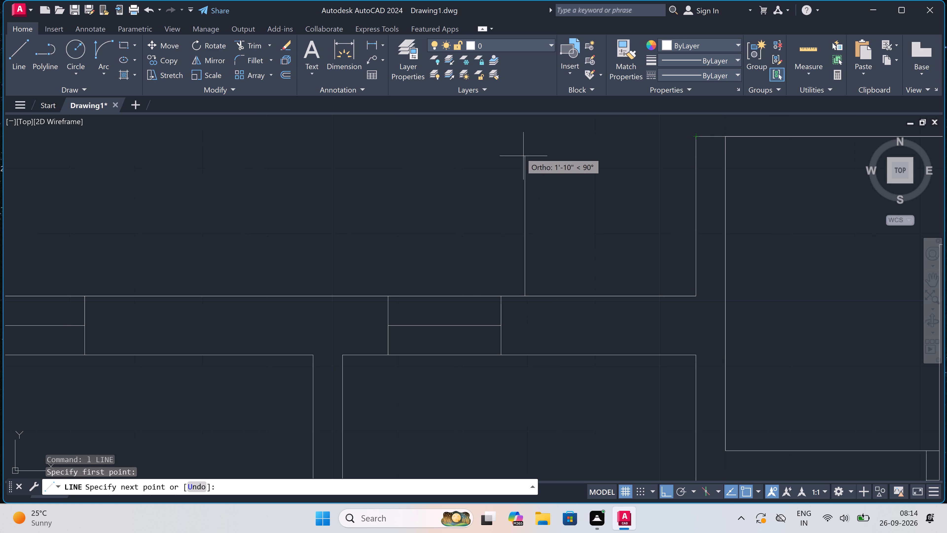
pyautogui.doubleClick(526, 136)
pyautogui.write('4.5')
pyautogui.write('"')
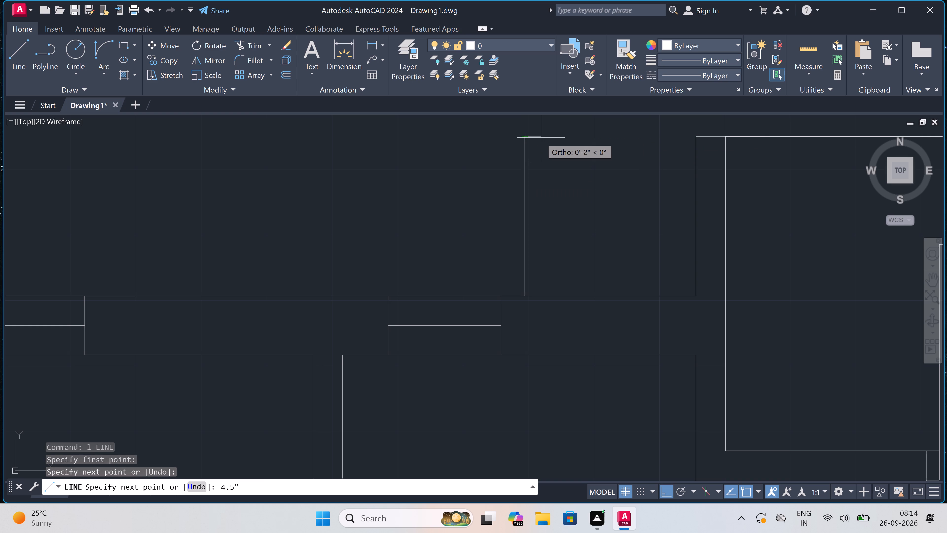
pyautogui.press('space')
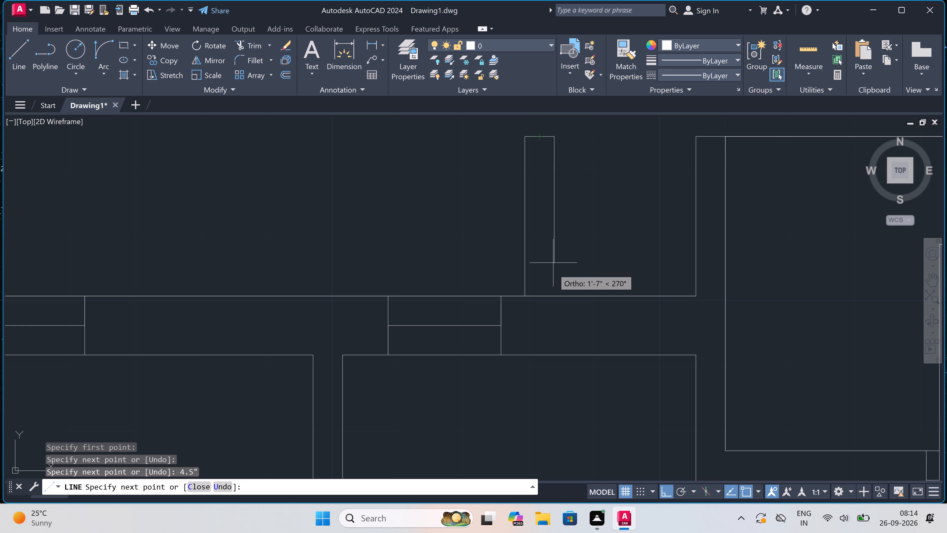
pyautogui.click(555, 294)
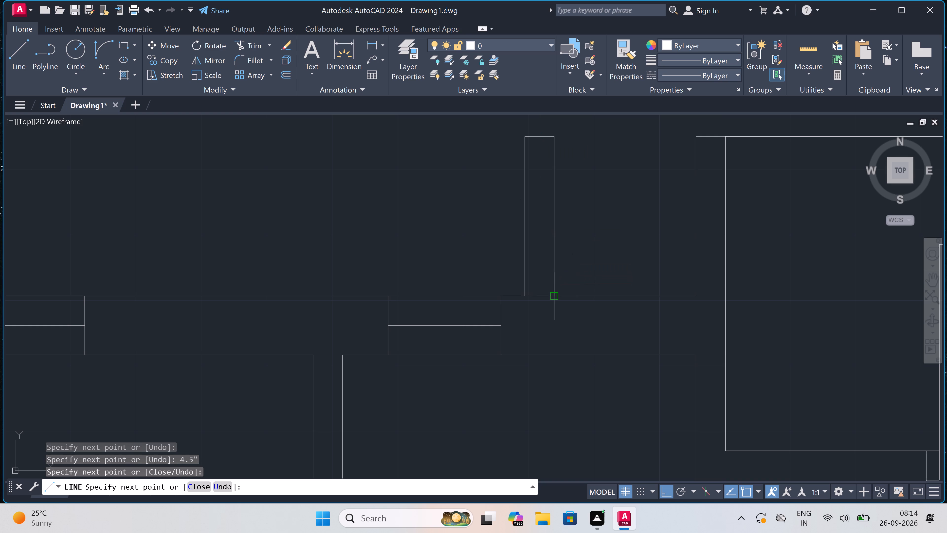
pyautogui.press('Escape')
# Trim the outer wall line across the base of the new projecting wall.
pyautogui.write('tr')
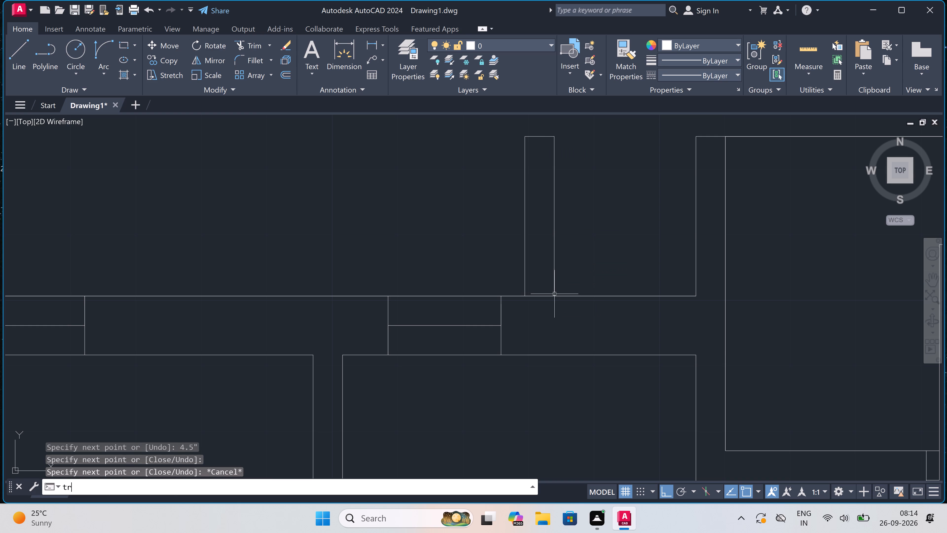
pyautogui.press('space')
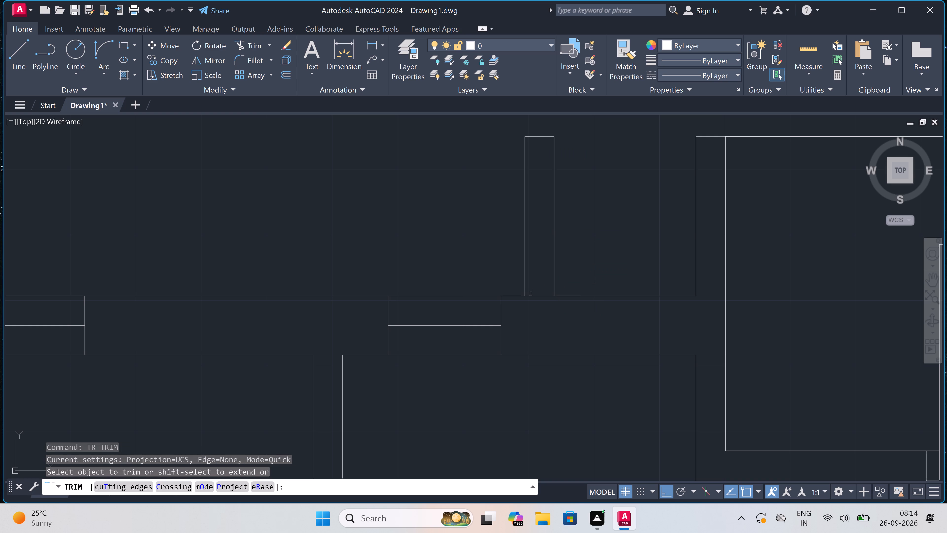
pyautogui.click(535, 292)
pyautogui.click(536, 313)
pyautogui.scroll(-3, 536, 309)
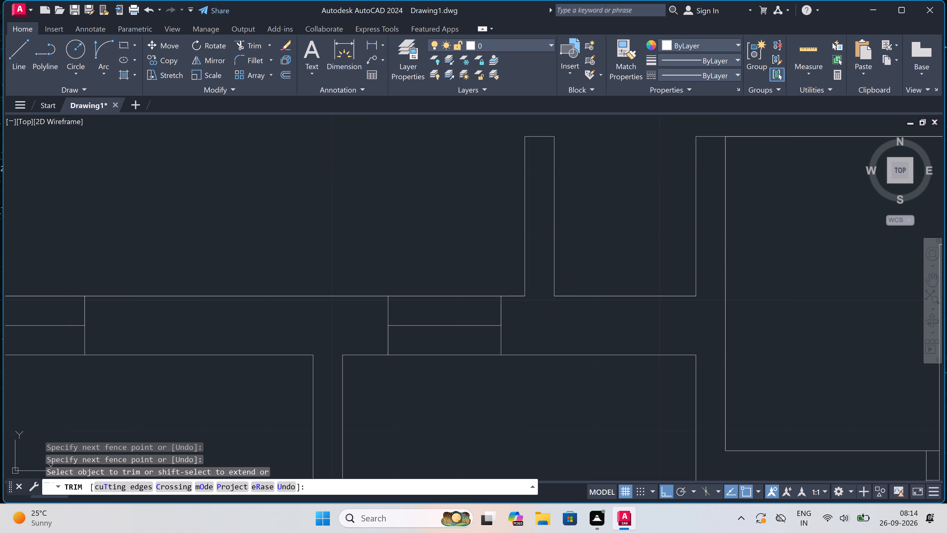
# Examine the whole floor plan, comparing the outer walls of its upper and lower halves.
pyautogui.press('Escape')
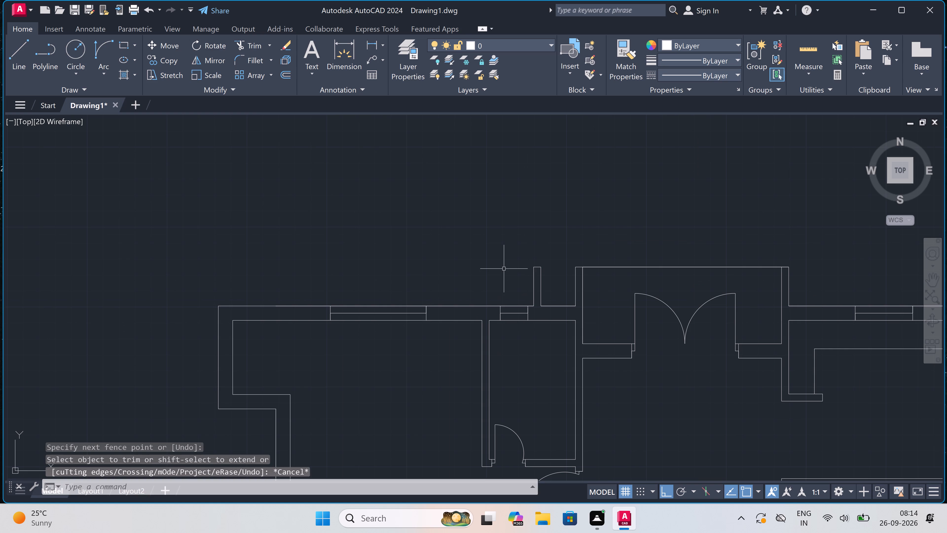
pyautogui.scroll(-5, 512, 266)
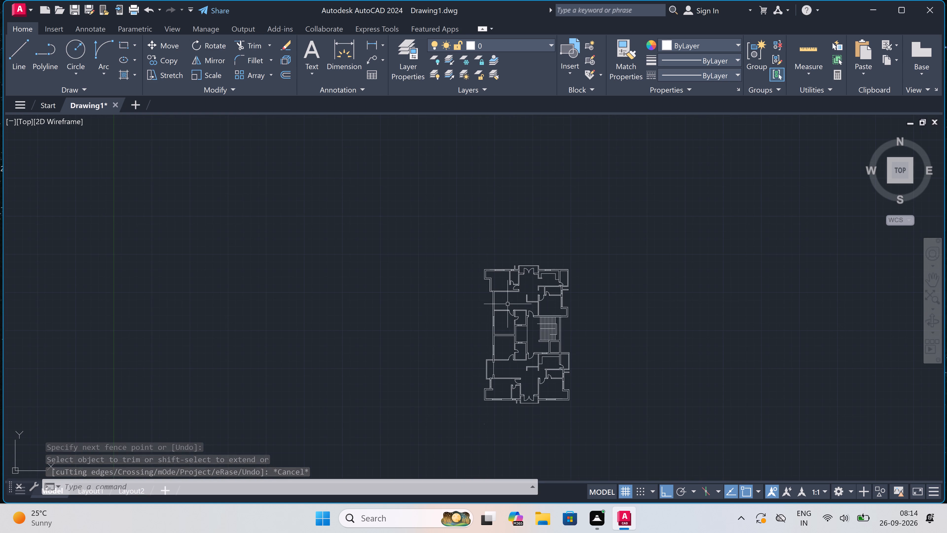
pyautogui.scroll(3, 524, 331)
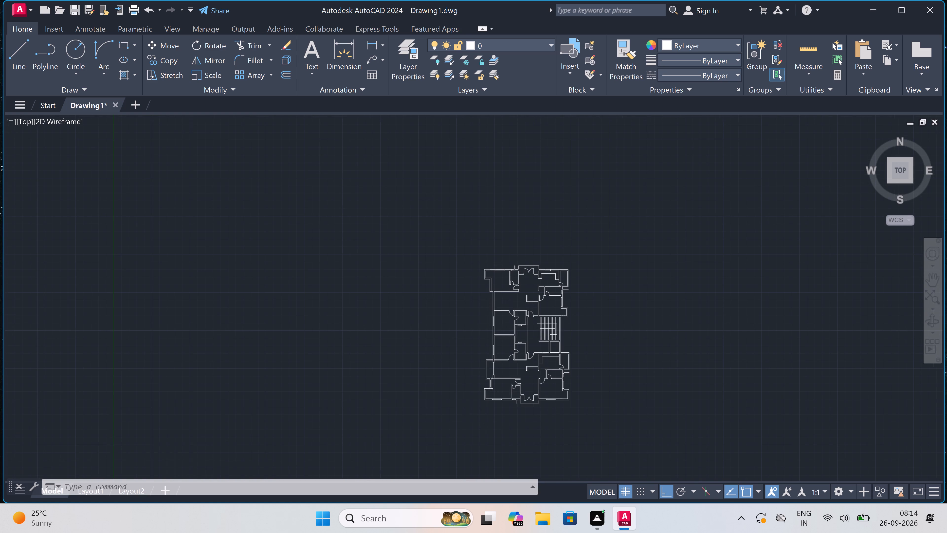
pyautogui.scroll(-1, 501, 272)
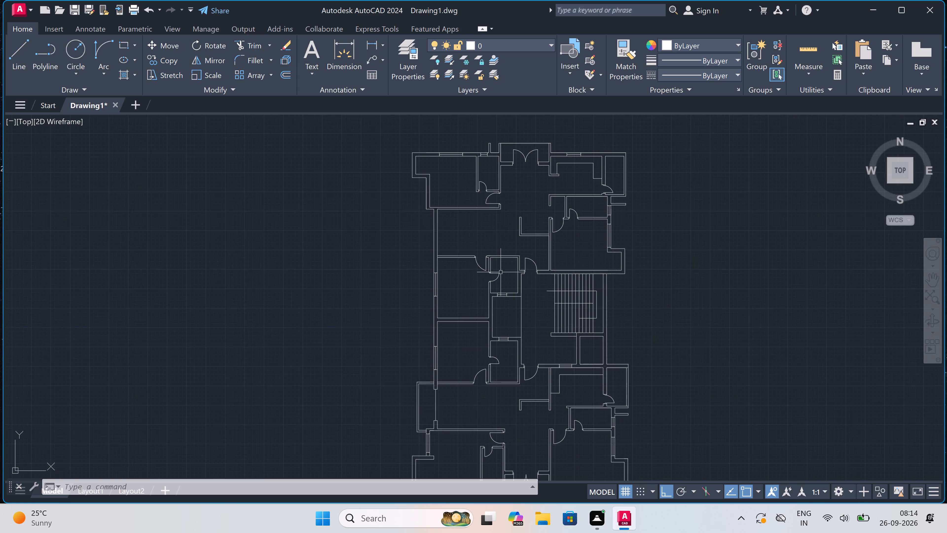
pyautogui.scroll(-1, 501, 272)
pyautogui.scroll(1, 605, 284)
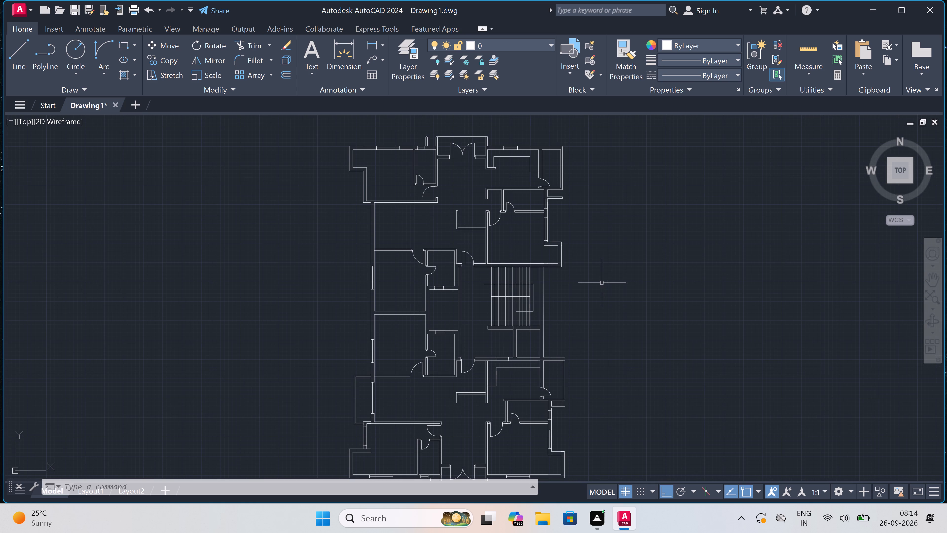
pyautogui.scroll(-1, 603, 282)
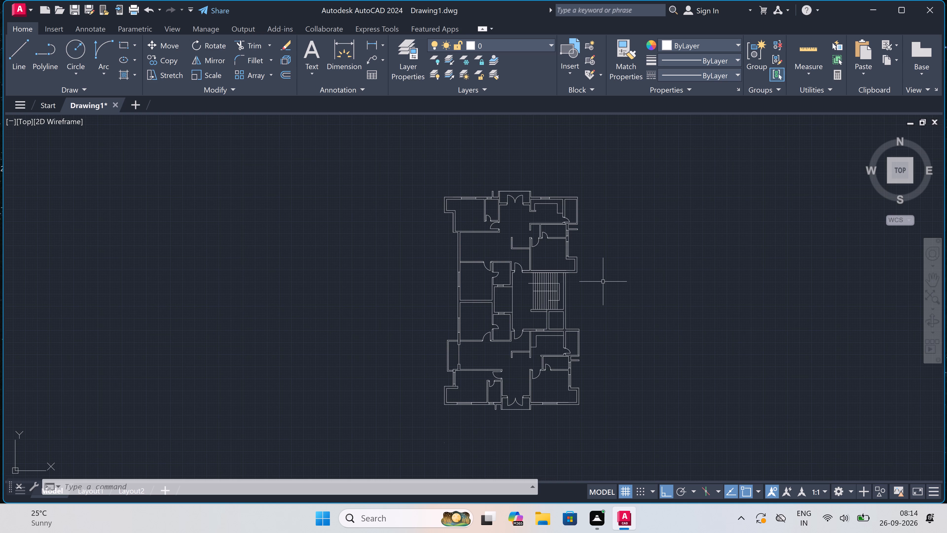
pyautogui.scroll(-2, 583, 258)
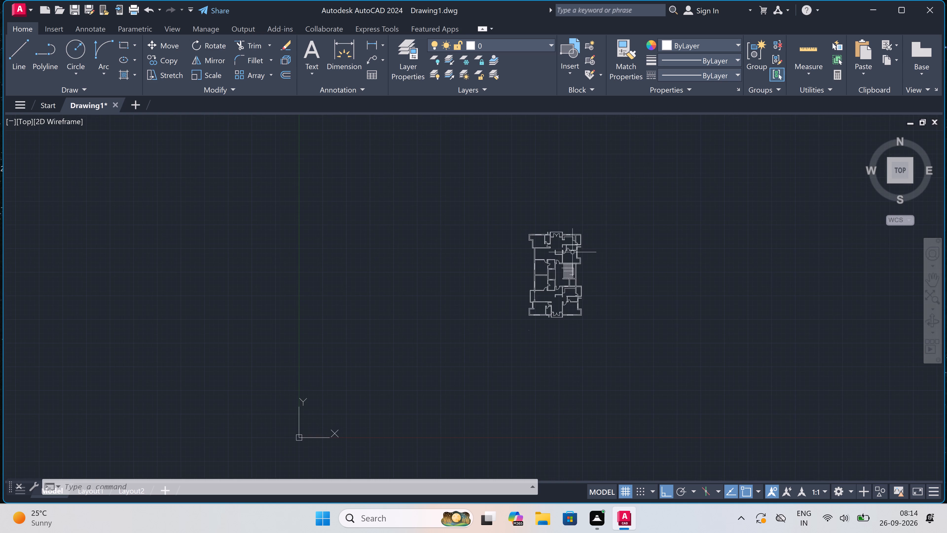
pyautogui.scroll(3, 571, 252)
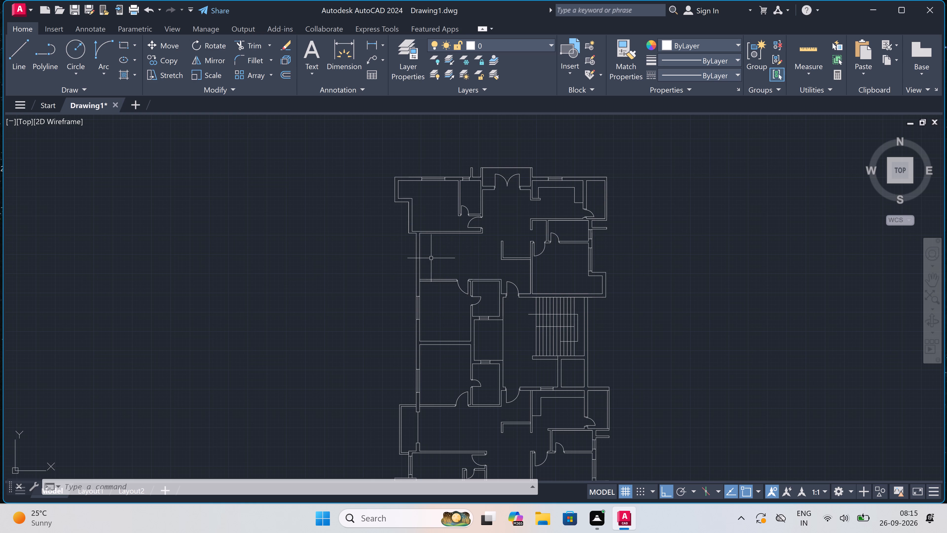
pyautogui.scroll(-2, 431, 258)
pyautogui.scroll(2, 429, 331)
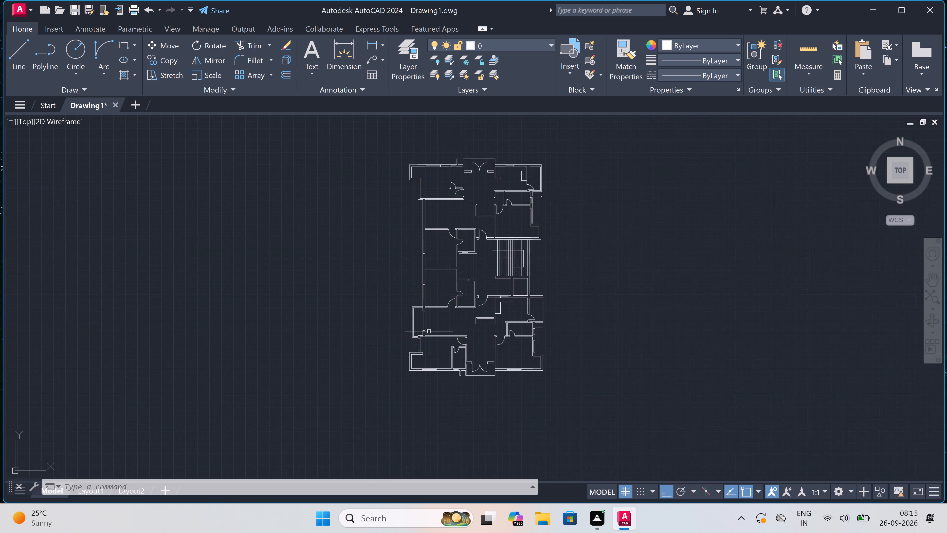
# Move the lower half's projecting double-line bay wall from its upper junction with the outer wall to the upper corner room's outer wall line, just above its inner corner.
pyautogui.scroll(1, 415, 333)
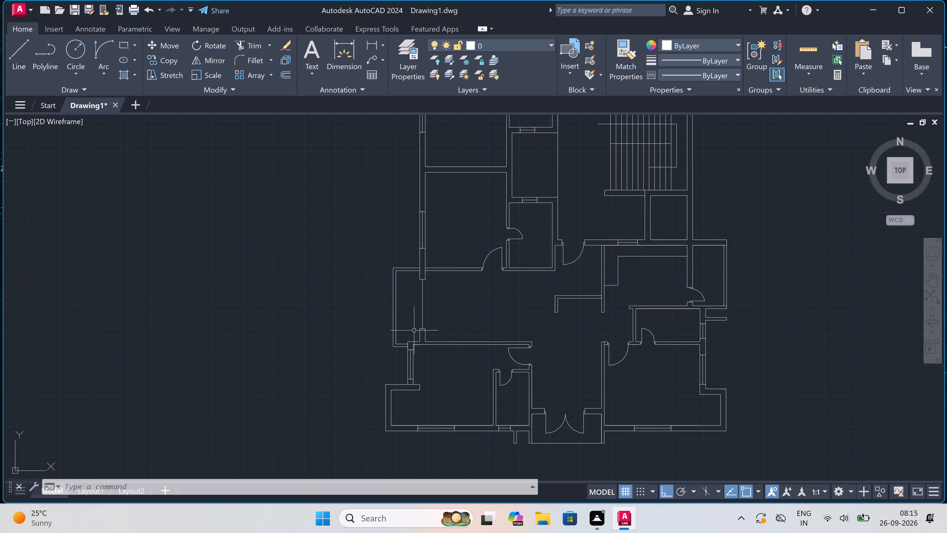
pyautogui.click(405, 266)
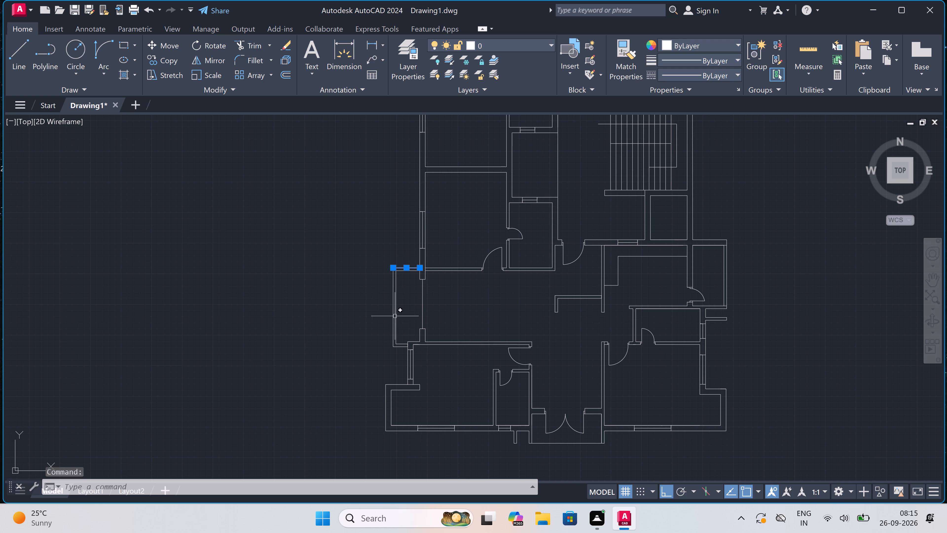
pyautogui.click(409, 294)
pyautogui.click(368, 319)
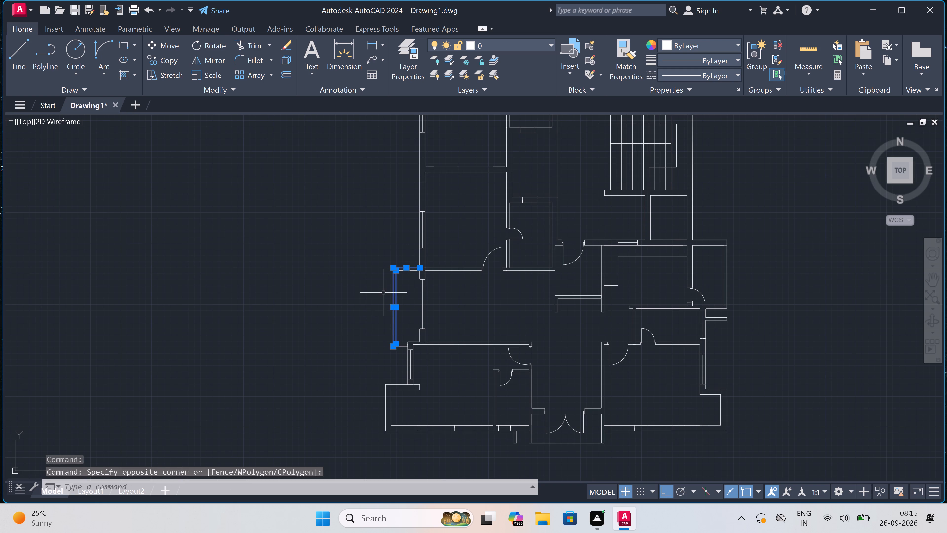
pyautogui.scroll(2, 385, 288)
pyautogui.scroll(2, 450, 230)
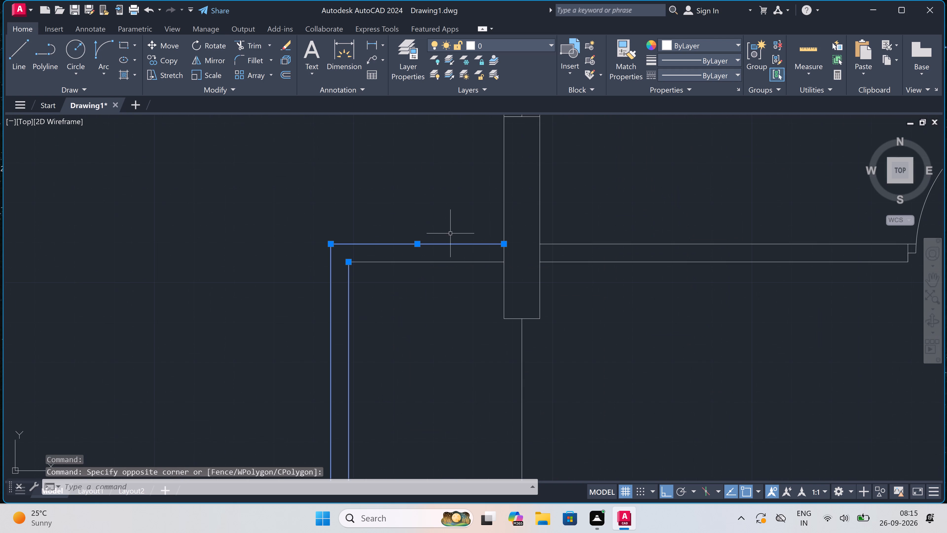
pyautogui.click(448, 247)
pyautogui.click(420, 294)
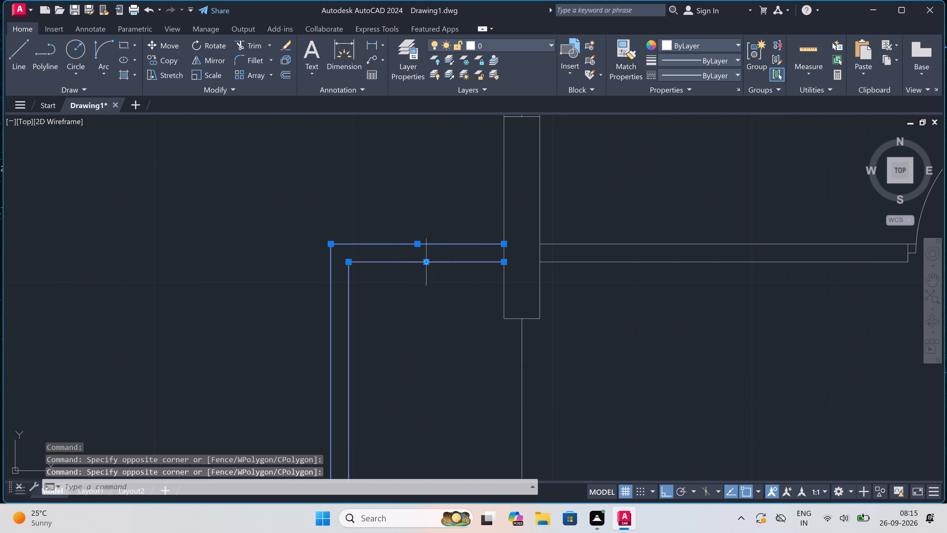
pyautogui.scroll(-3, 435, 231)
pyautogui.scroll(3, 421, 367)
pyautogui.moveTo(431, 304); pyautogui.dragTo(430, 308)
pyautogui.click(404, 355)
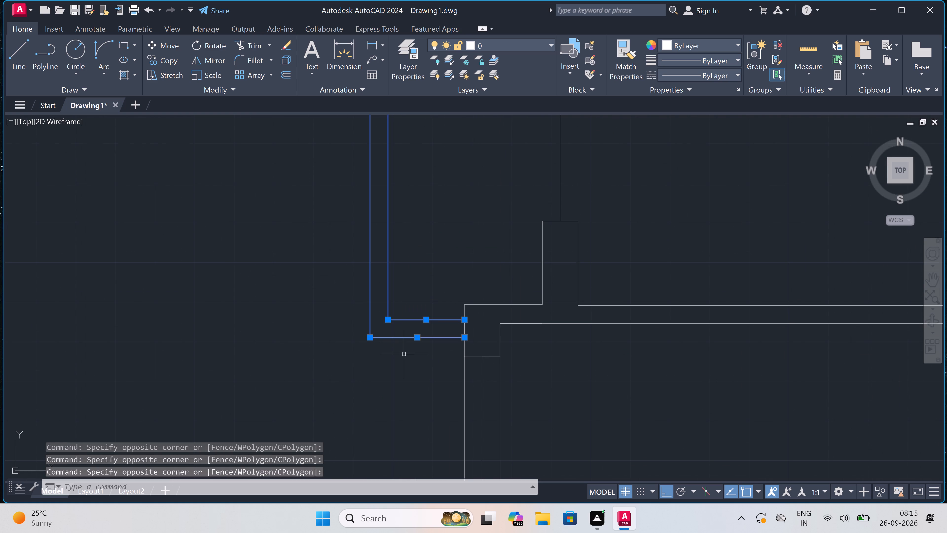
pyautogui.doubleClick(166, 44)
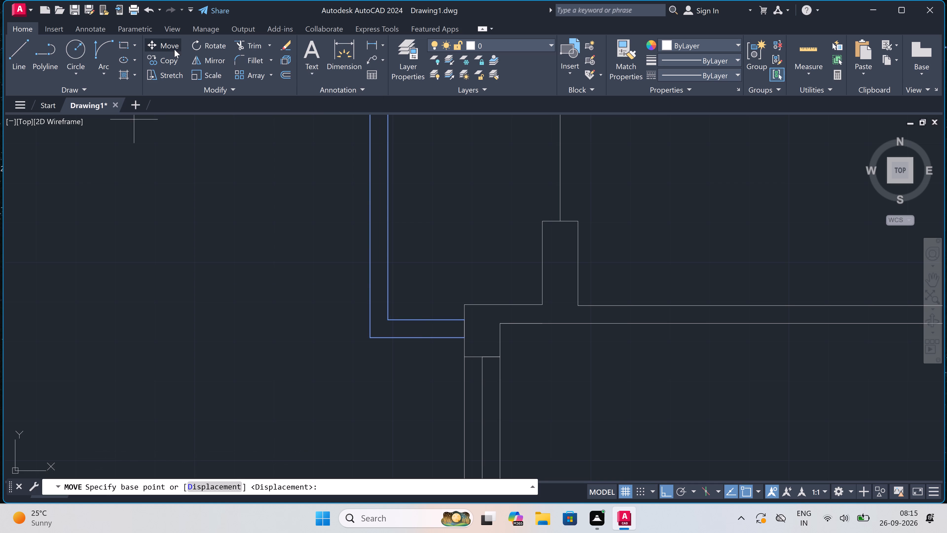
pyautogui.scroll(-3, 374, 376)
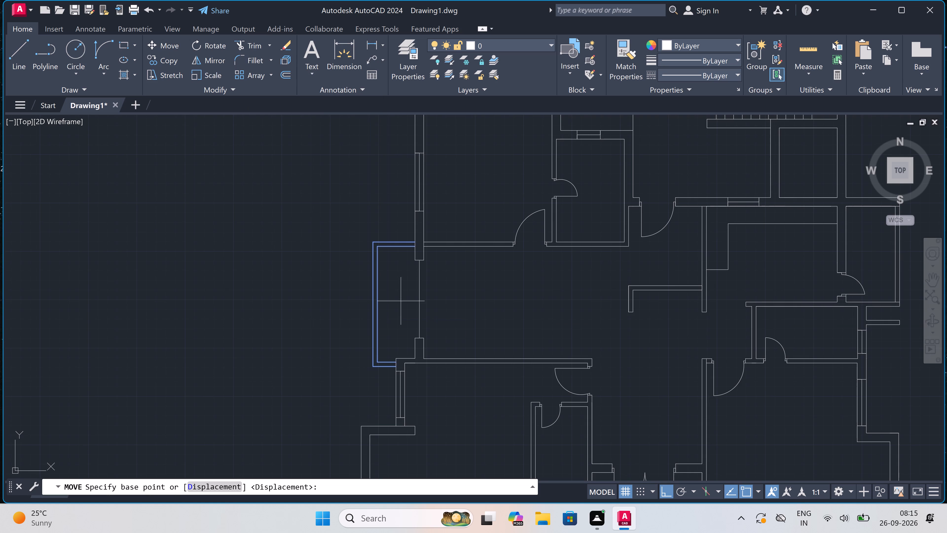
pyautogui.scroll(1, 411, 245)
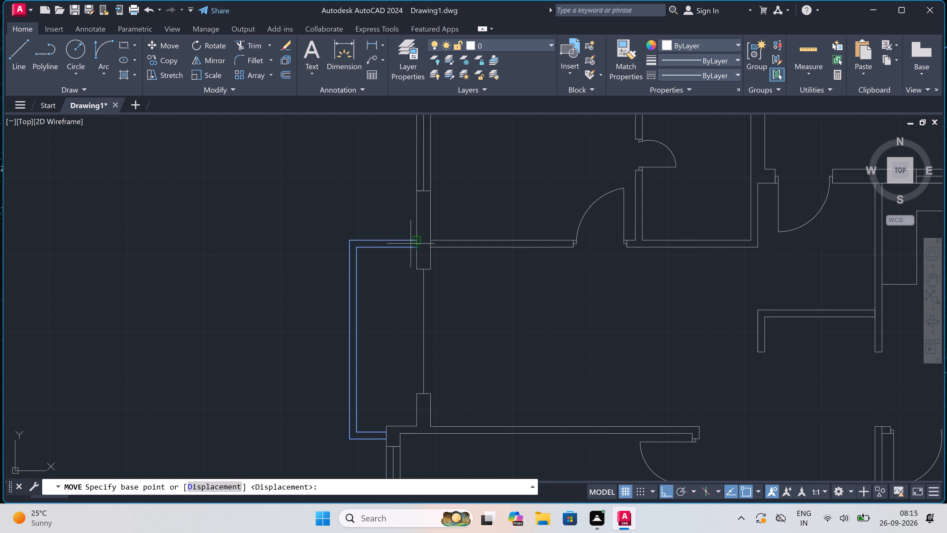
pyautogui.doubleClick(416, 239)
pyautogui.scroll(-3, 415, 226)
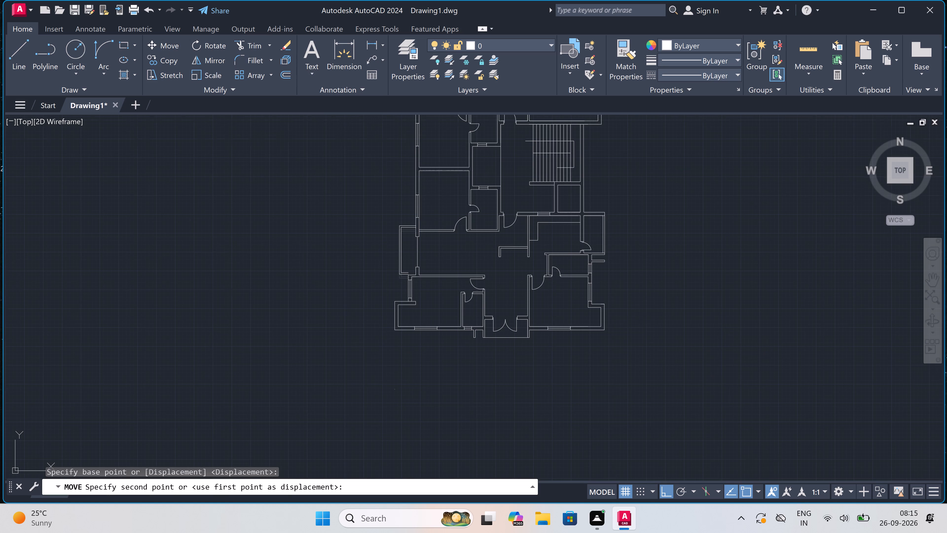
pyautogui.scroll(-3, 415, 226)
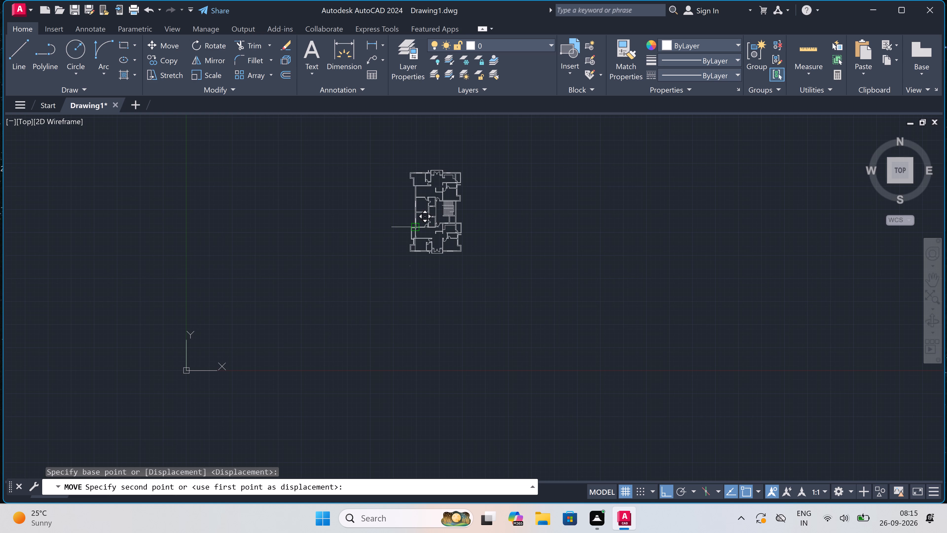
pyautogui.scroll(-4, 415, 226)
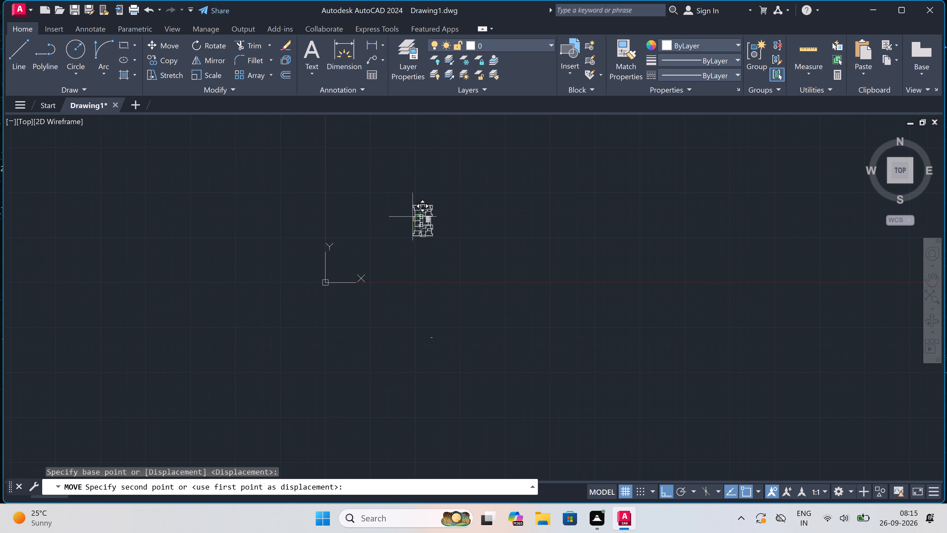
pyautogui.scroll(5, 411, 211)
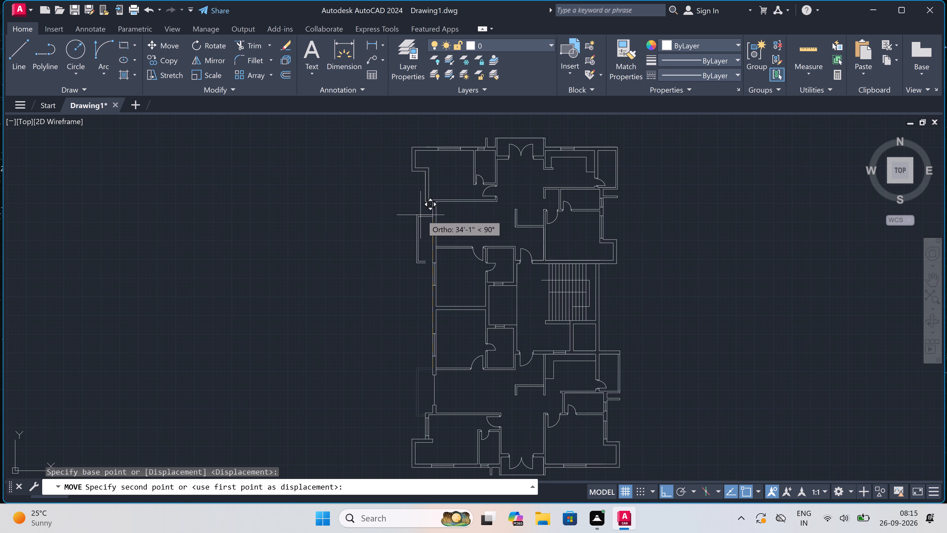
pyautogui.scroll(2, 421, 215)
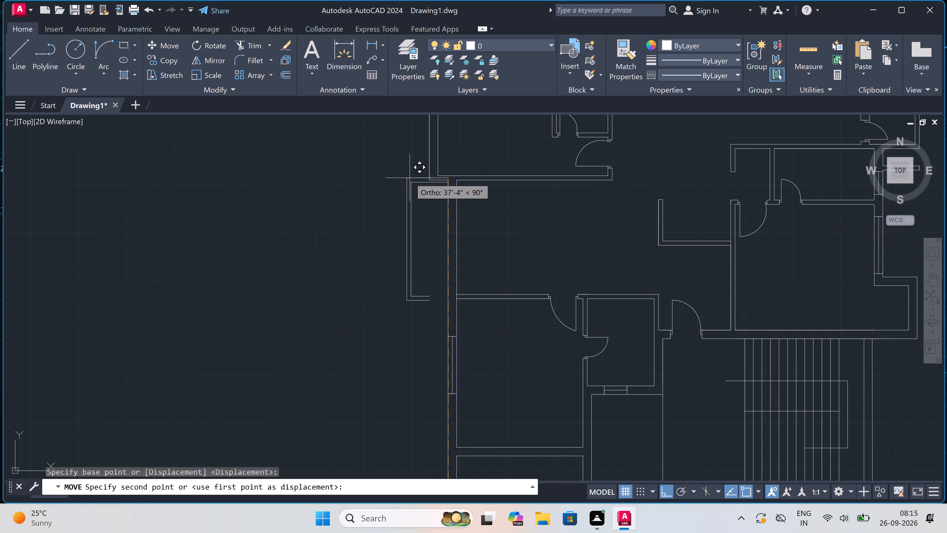
pyautogui.press('F8')
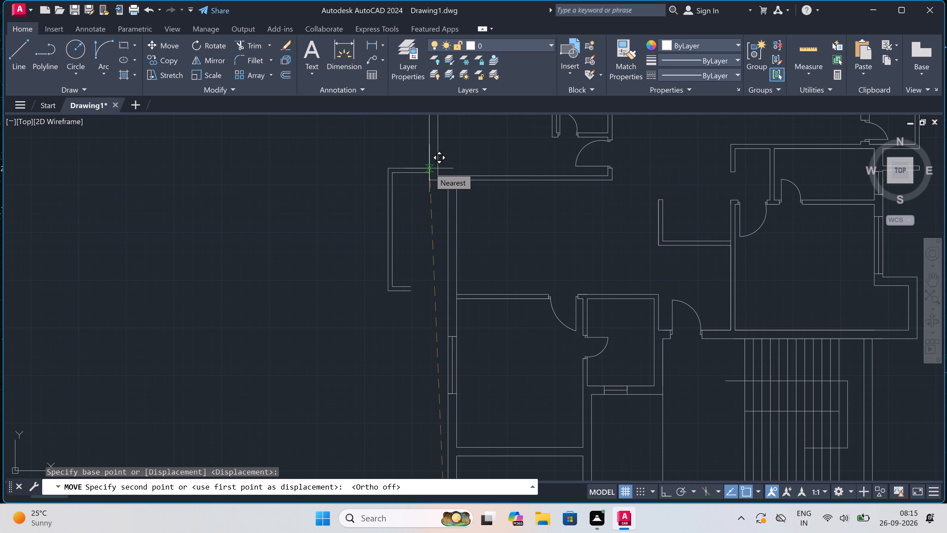
pyautogui.scroll(2, 429, 168)
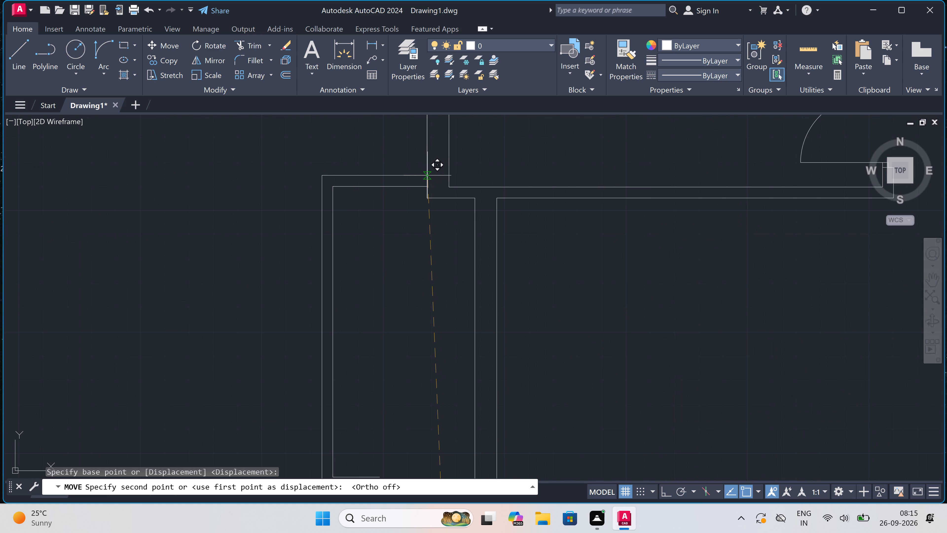
pyautogui.scroll(3, 427, 175)
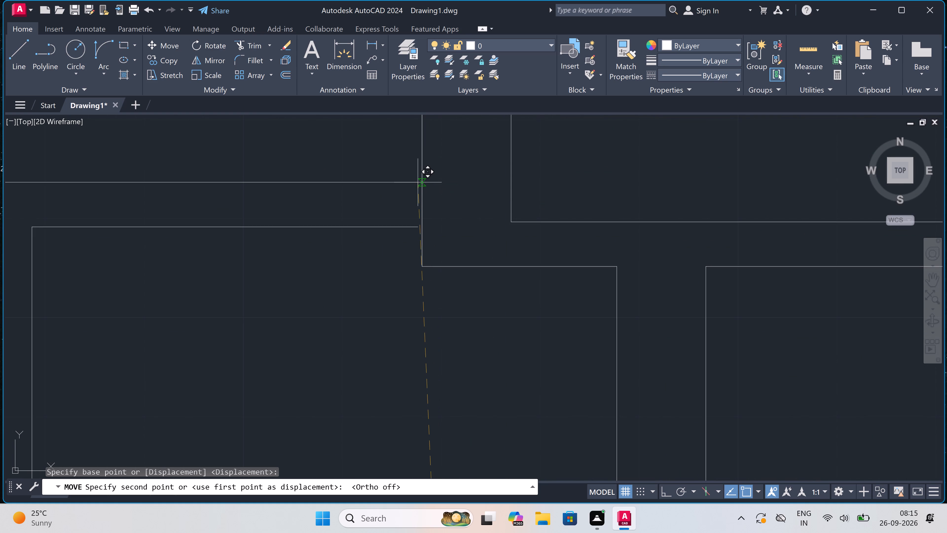
pyautogui.click(421, 184)
# Trim away the two short return lines at the lower end of the moved bay wall.
pyautogui.scroll(-4, 443, 177)
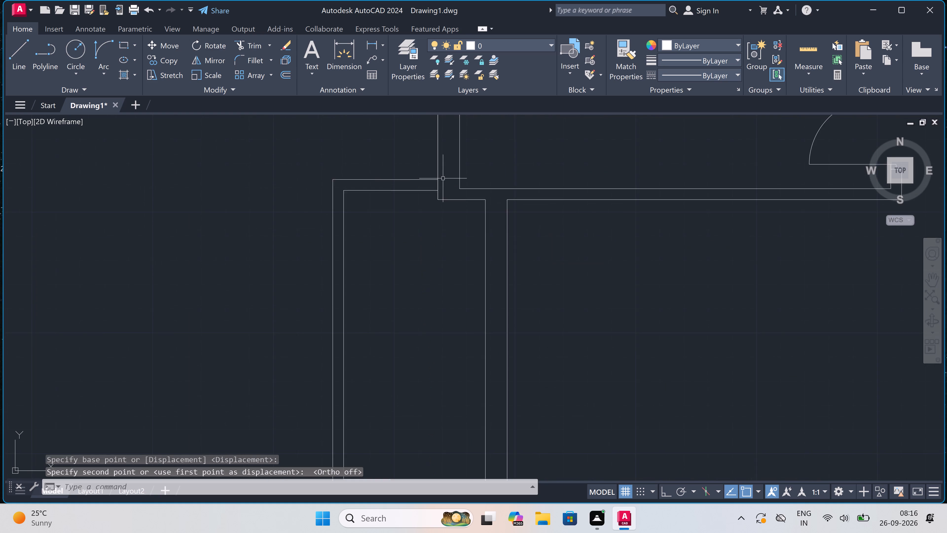
pyautogui.scroll(-2, 443, 179)
pyautogui.scroll(1, 445, 245)
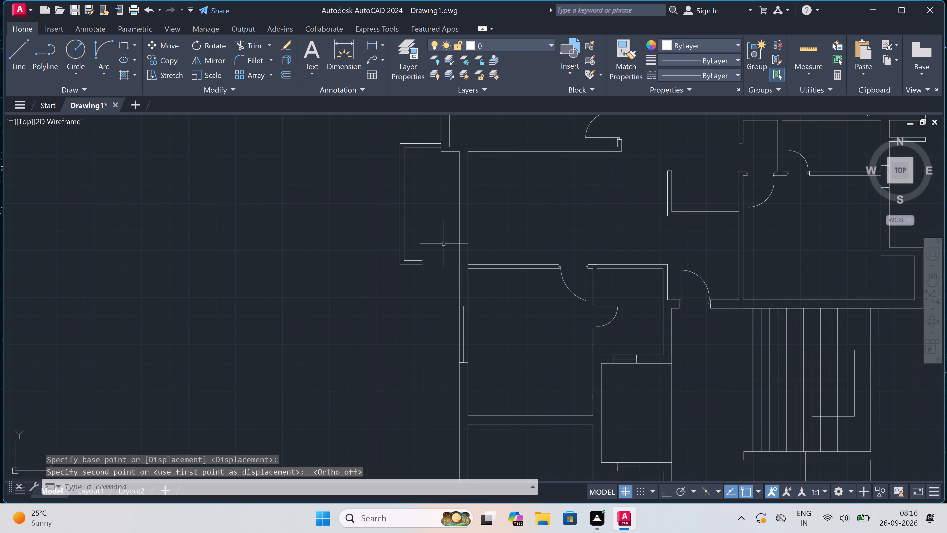
pyautogui.write('tr')
pyautogui.press('space')
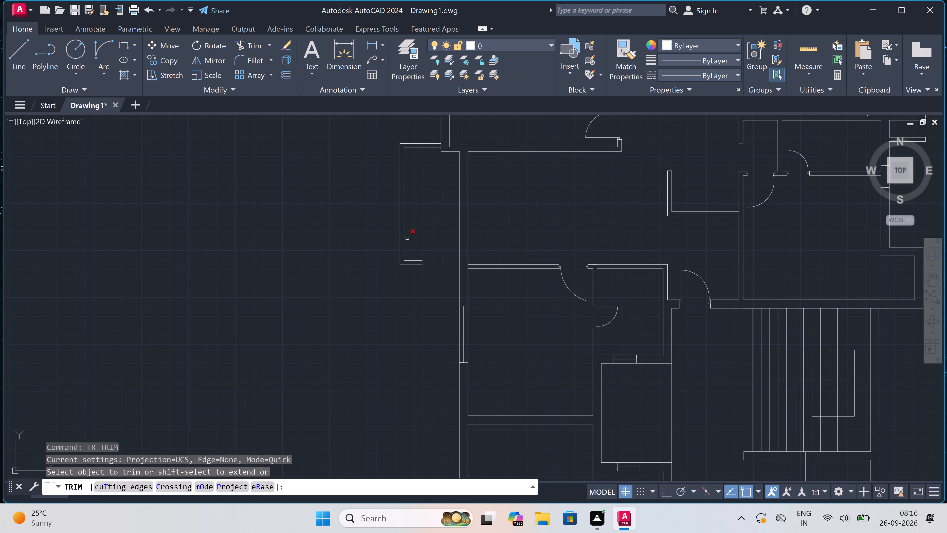
pyautogui.moveTo(411, 244); pyautogui.dragTo(411, 247)
pyautogui.doubleClick(416, 300)
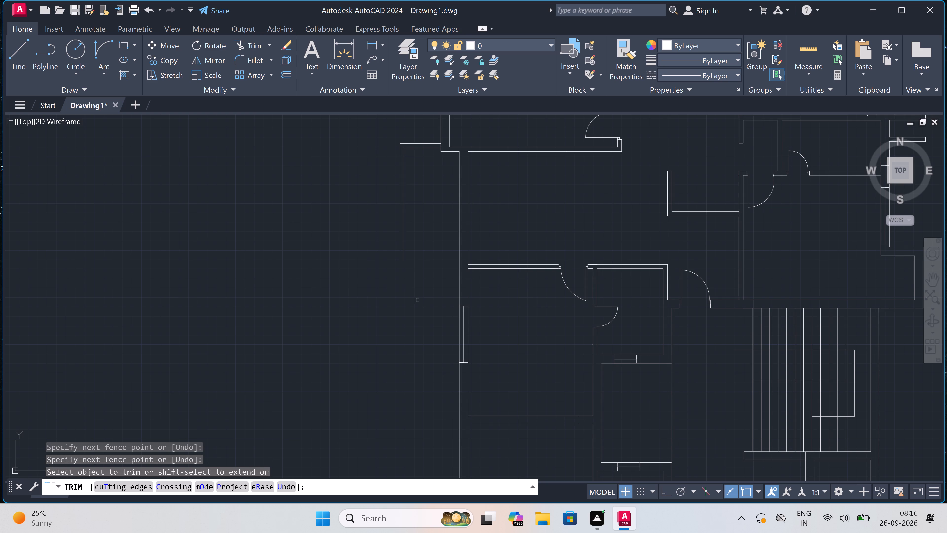
pyautogui.press('Escape')
# Draw the bay's outer closing line horizontally from the outer wall's outer face, level with the room partition's lower line, and up to the bay's outer line end.
pyautogui.write('l')
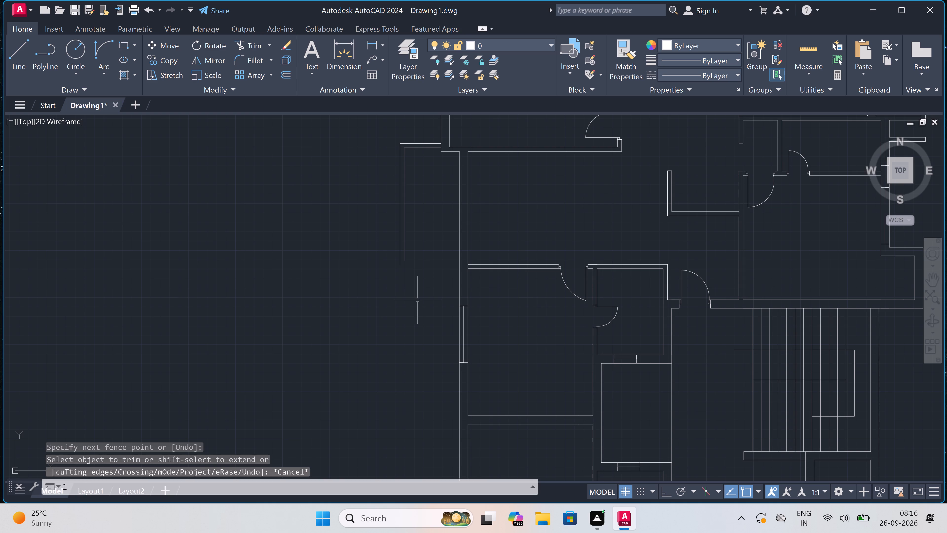
pyautogui.press('space')
pyautogui.scroll(1, 416, 254)
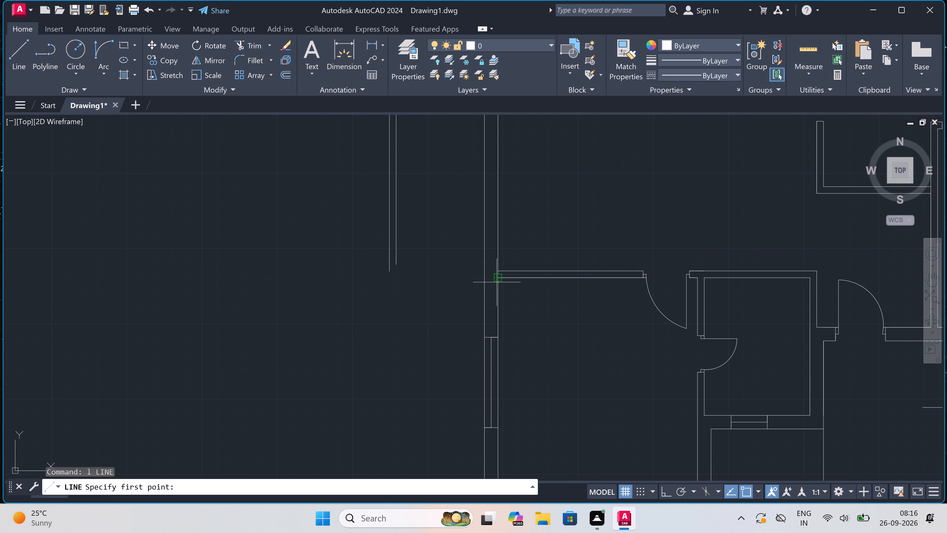
pyautogui.click(484, 280)
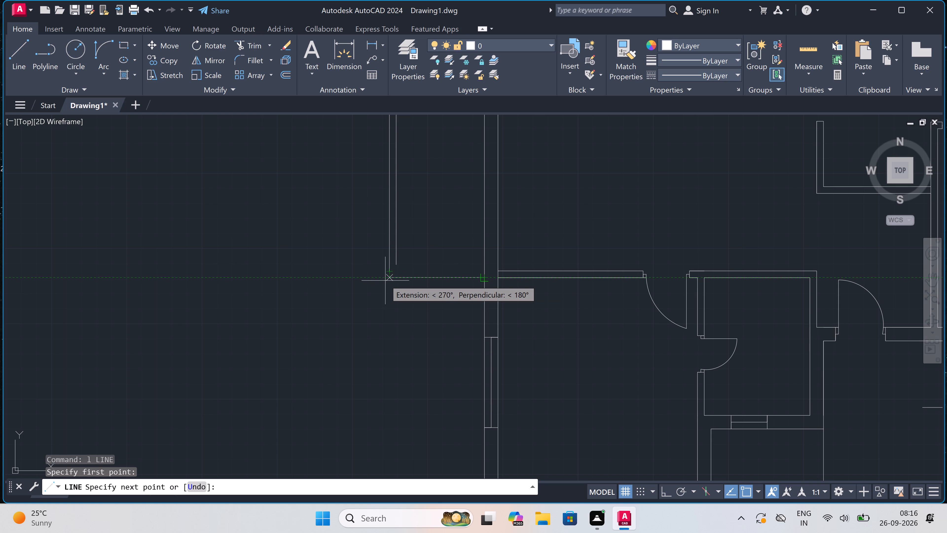
pyautogui.press('F8')
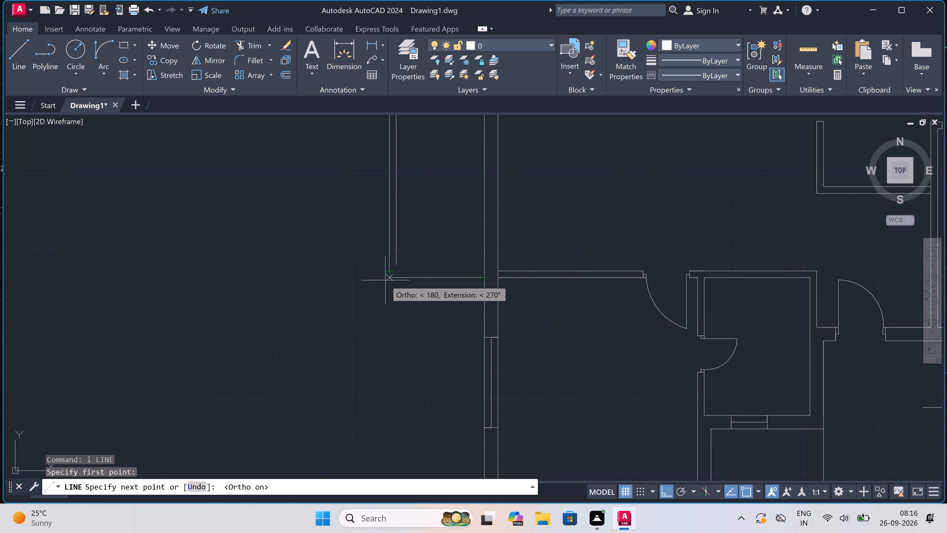
pyautogui.scroll(1, 385, 280)
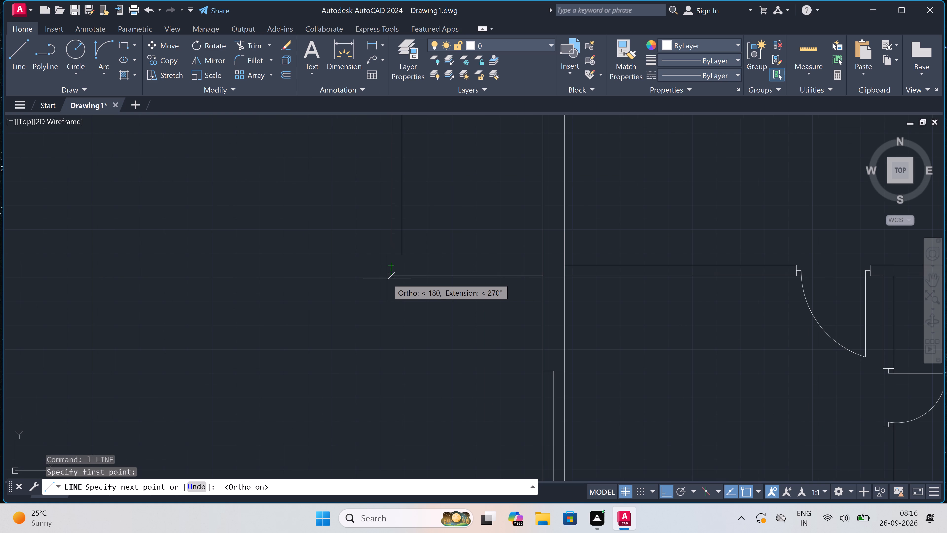
pyautogui.scroll(1, 387, 274)
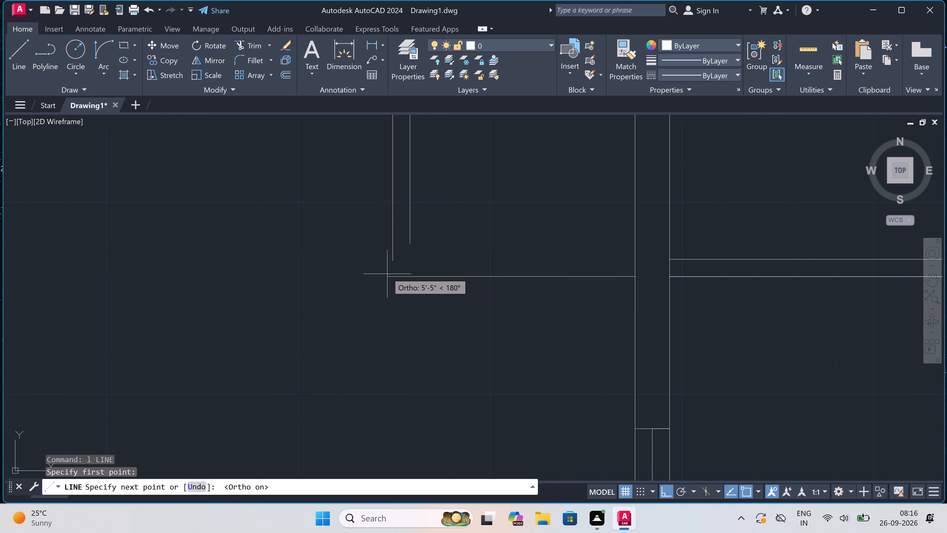
pyautogui.scroll(2, 392, 275)
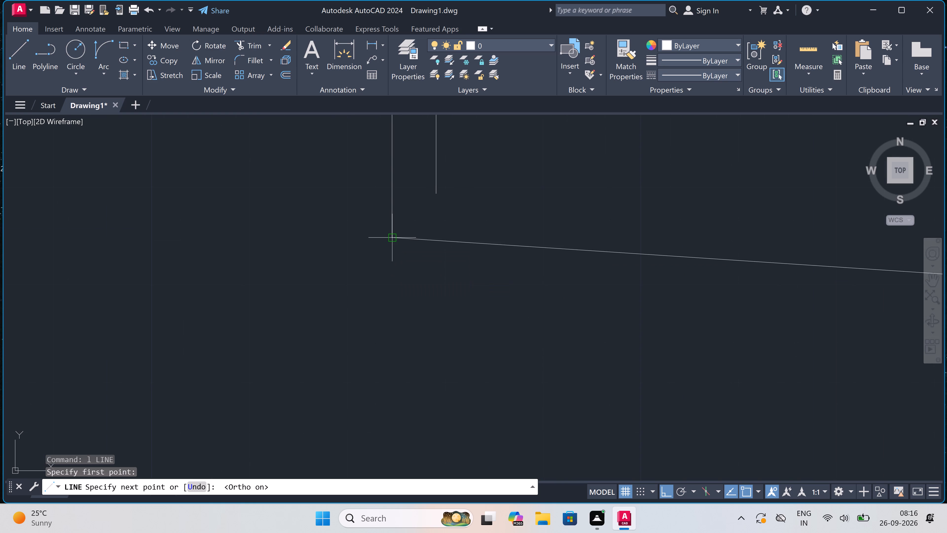
pyautogui.click(390, 280)
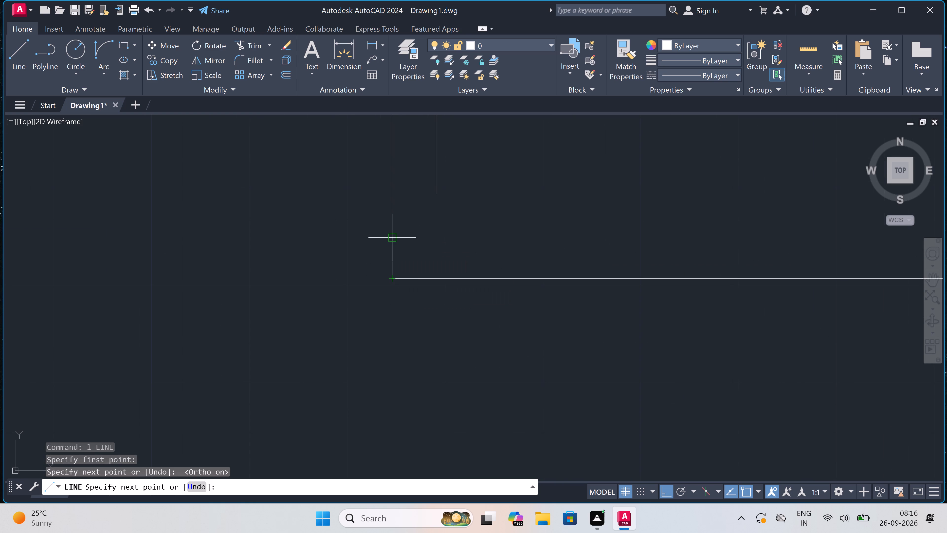
pyautogui.click(392, 238)
pyautogui.press('Escape')
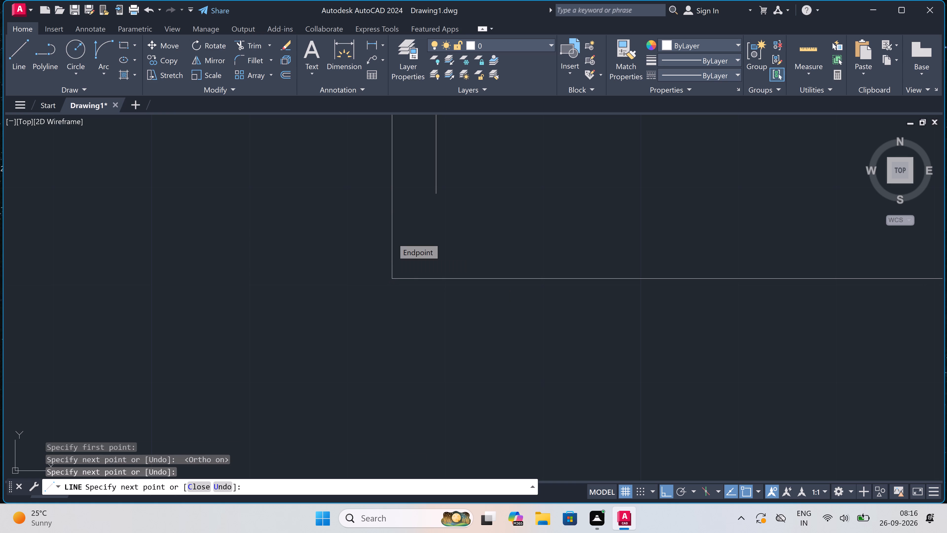
# Draw the bay's inner closing line from the outer wall, level with the partition's upper line, and up to the bay's inner line end.
pyautogui.press('space')
pyautogui.scroll(-2, 392, 237)
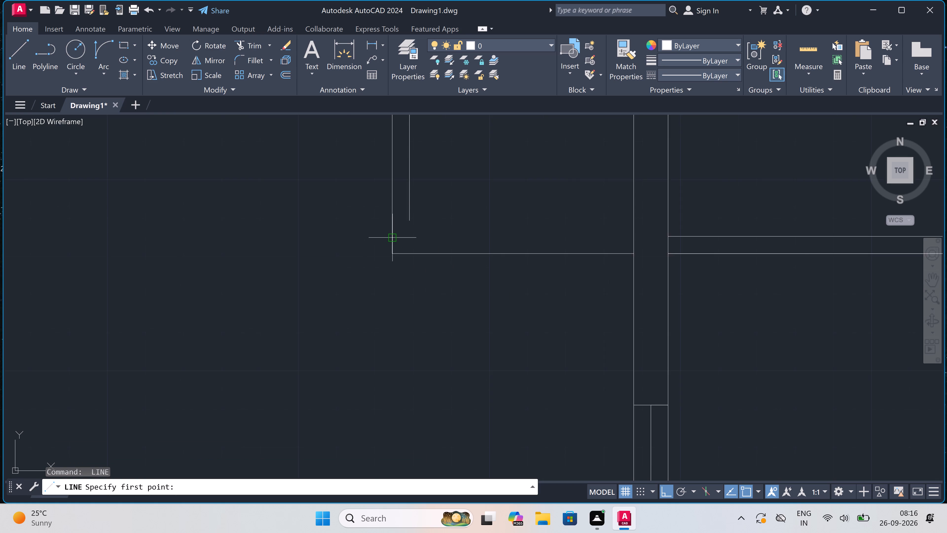
pyautogui.scroll(-1, 393, 237)
pyautogui.scroll(1, 556, 235)
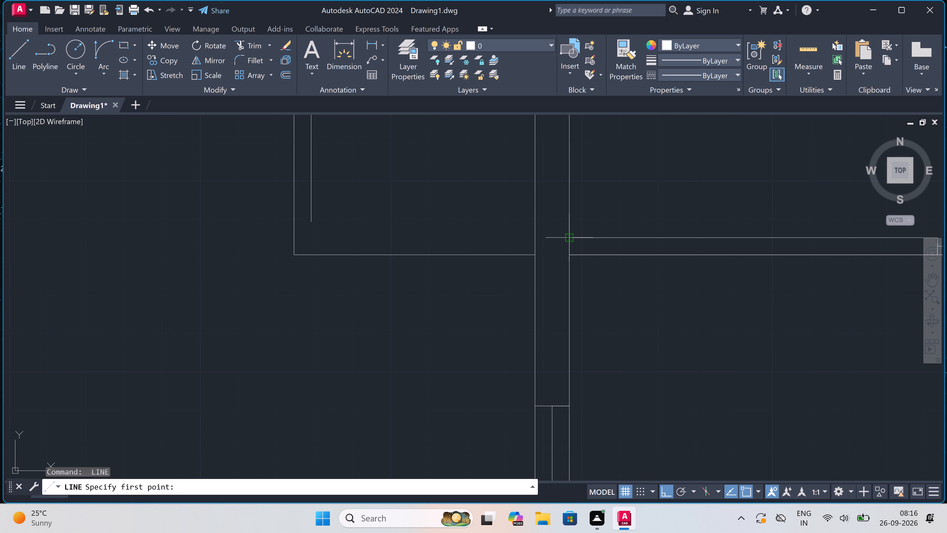
pyautogui.moveTo(535, 237); pyautogui.dragTo(530, 235)
pyautogui.scroll(2, 279, 223)
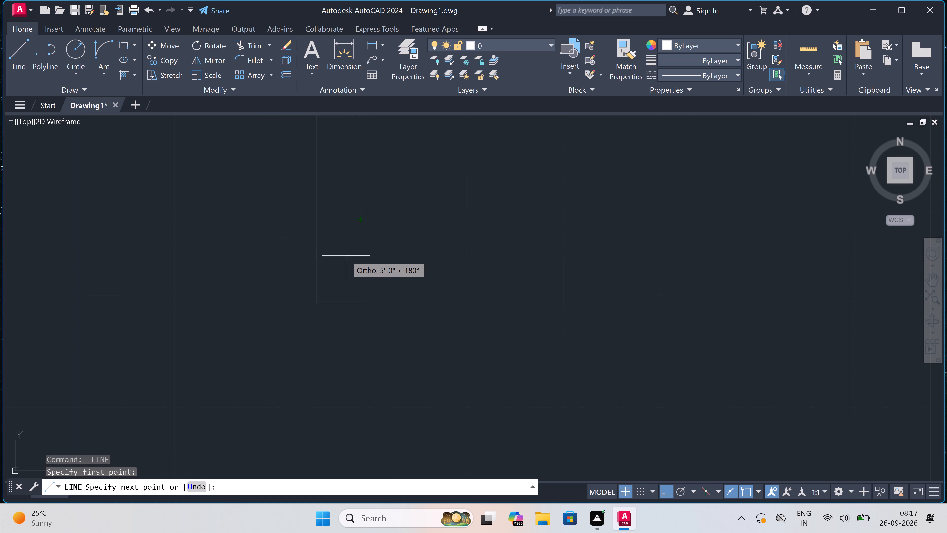
pyautogui.click(359, 257)
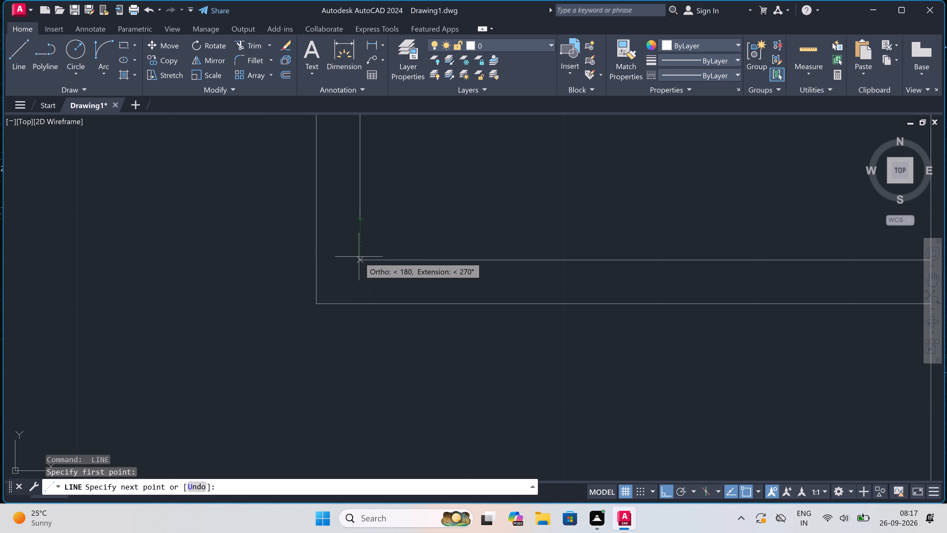
pyautogui.click(361, 220)
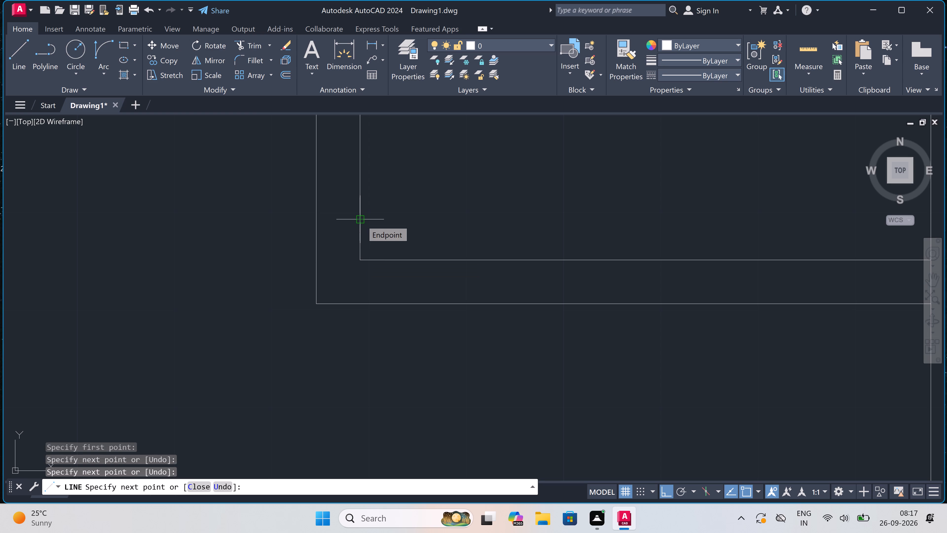
pyautogui.press('Escape')
# Examine the closed side bay and compare the outer walls of the whole floor plan's upper and lower halves.
pyautogui.scroll(-3, 365, 229)
pyautogui.scroll(-2, 378, 252)
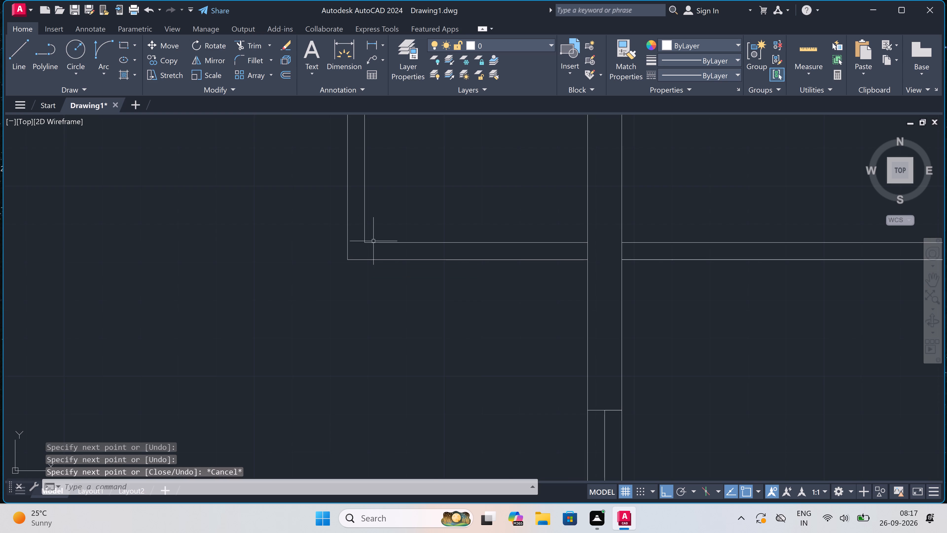
pyautogui.scroll(-4, 379, 254)
pyautogui.scroll(3, 381, 231)
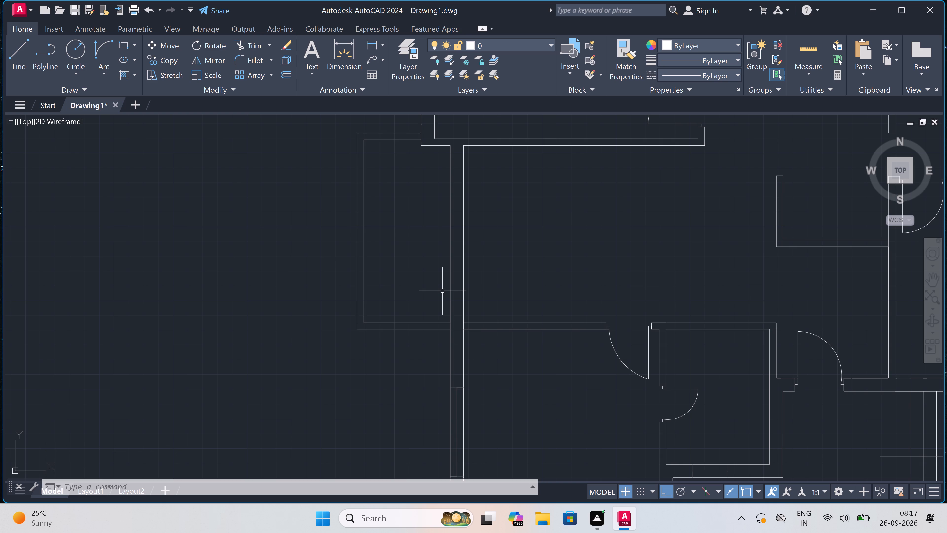
pyautogui.scroll(-4, 444, 292)
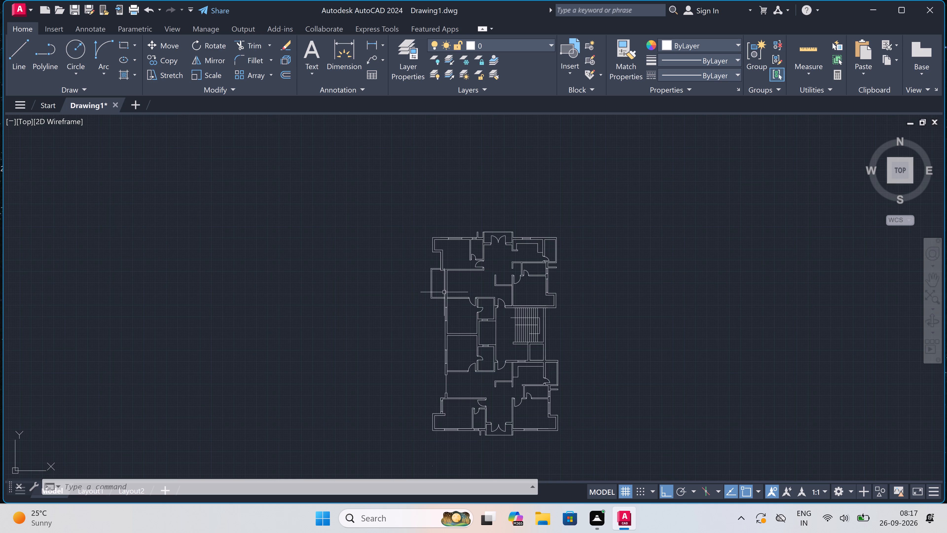
pyautogui.scroll(2, 444, 291)
pyautogui.scroll(-1, 444, 291)
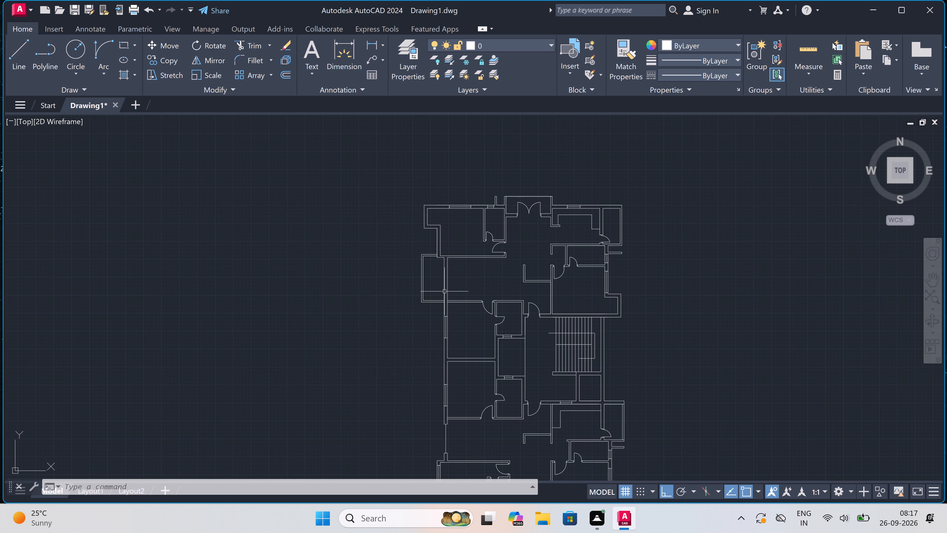
pyautogui.scroll(-1, 443, 284)
pyautogui.scroll(2, 441, 283)
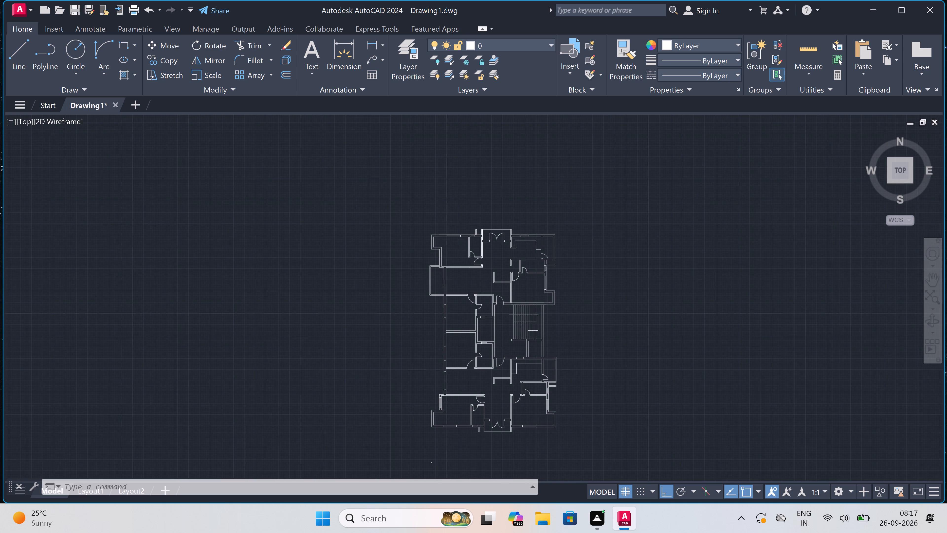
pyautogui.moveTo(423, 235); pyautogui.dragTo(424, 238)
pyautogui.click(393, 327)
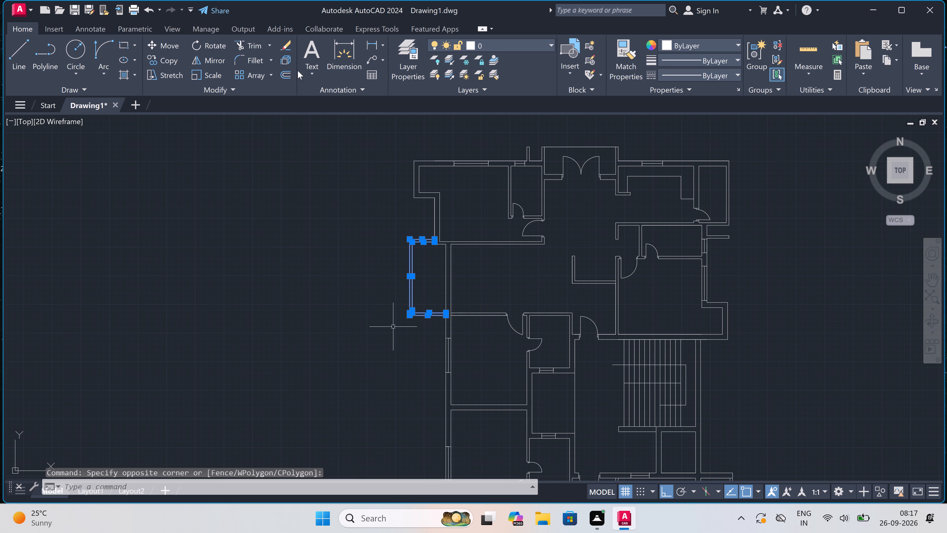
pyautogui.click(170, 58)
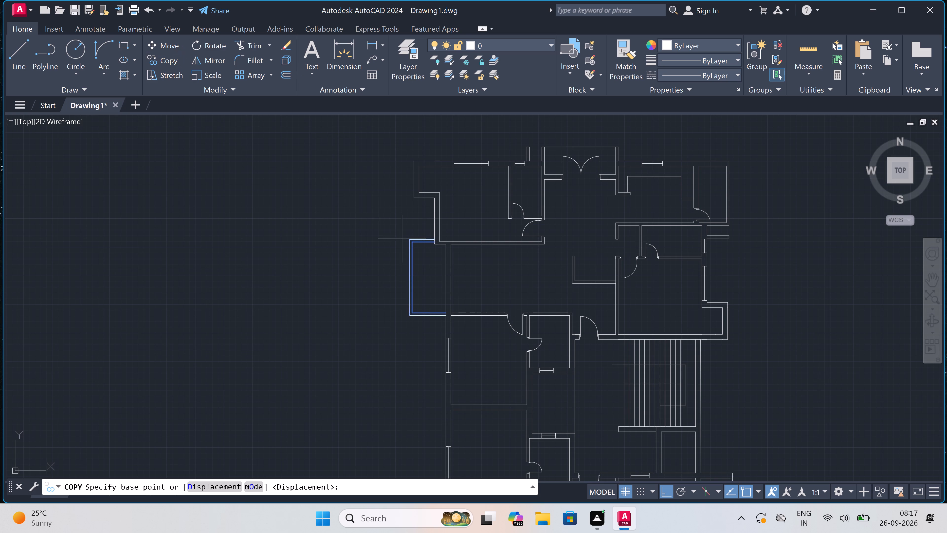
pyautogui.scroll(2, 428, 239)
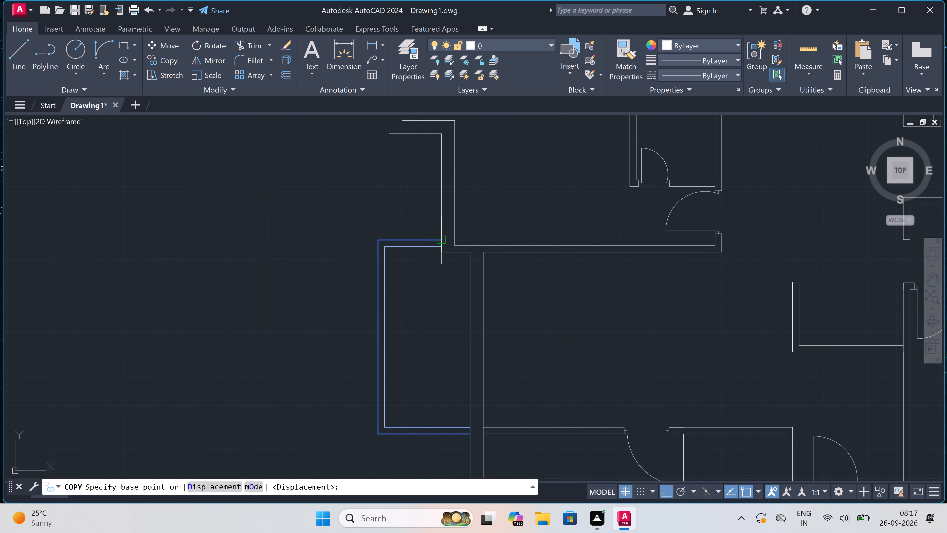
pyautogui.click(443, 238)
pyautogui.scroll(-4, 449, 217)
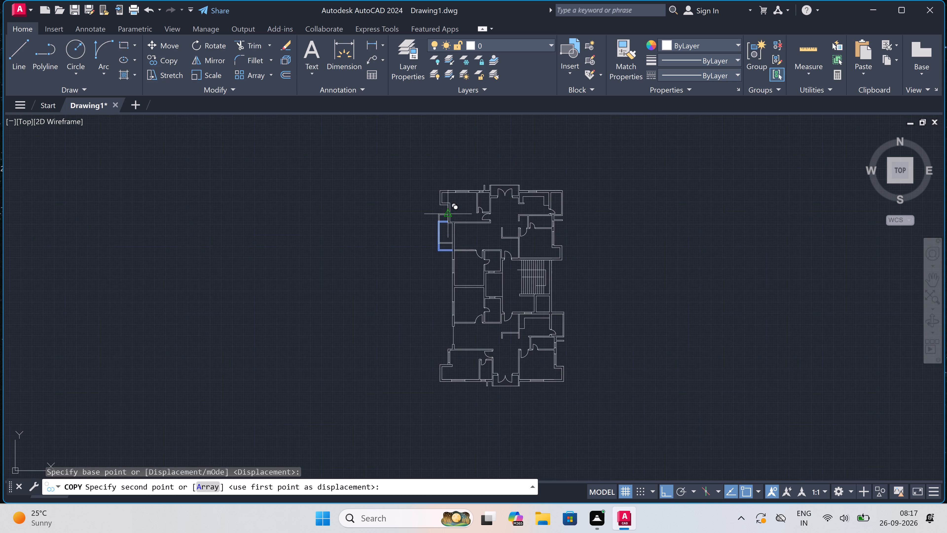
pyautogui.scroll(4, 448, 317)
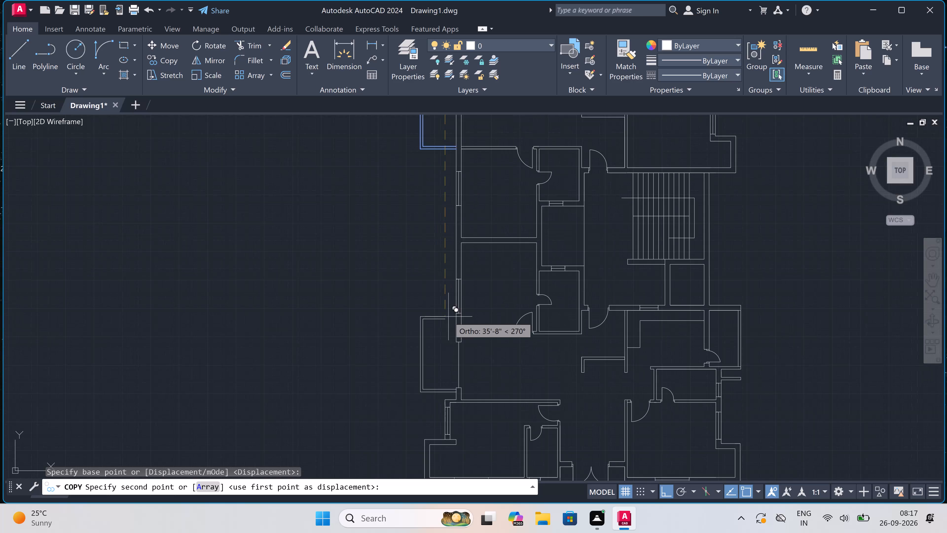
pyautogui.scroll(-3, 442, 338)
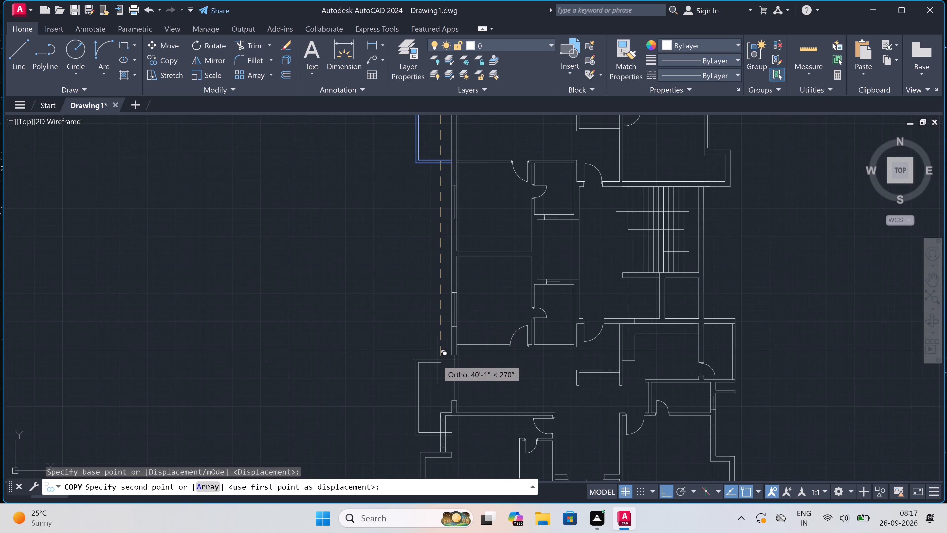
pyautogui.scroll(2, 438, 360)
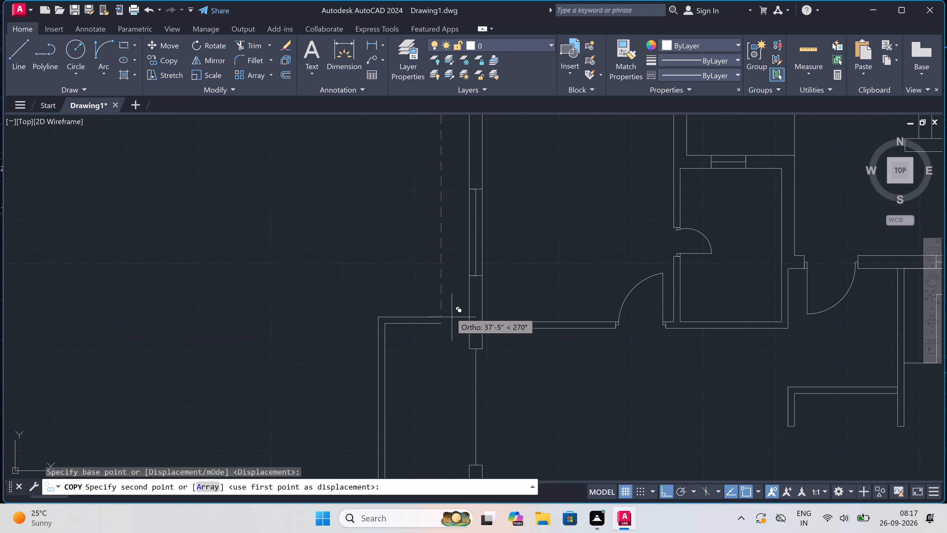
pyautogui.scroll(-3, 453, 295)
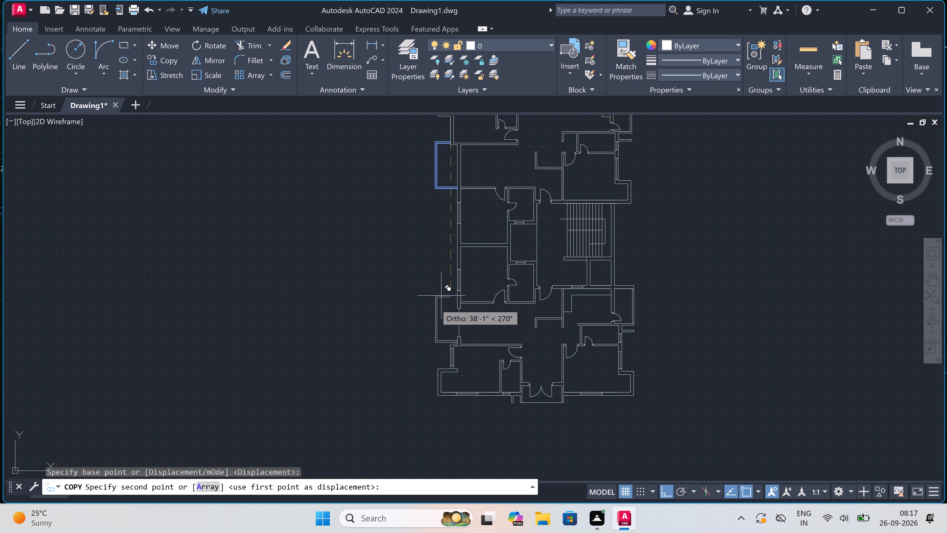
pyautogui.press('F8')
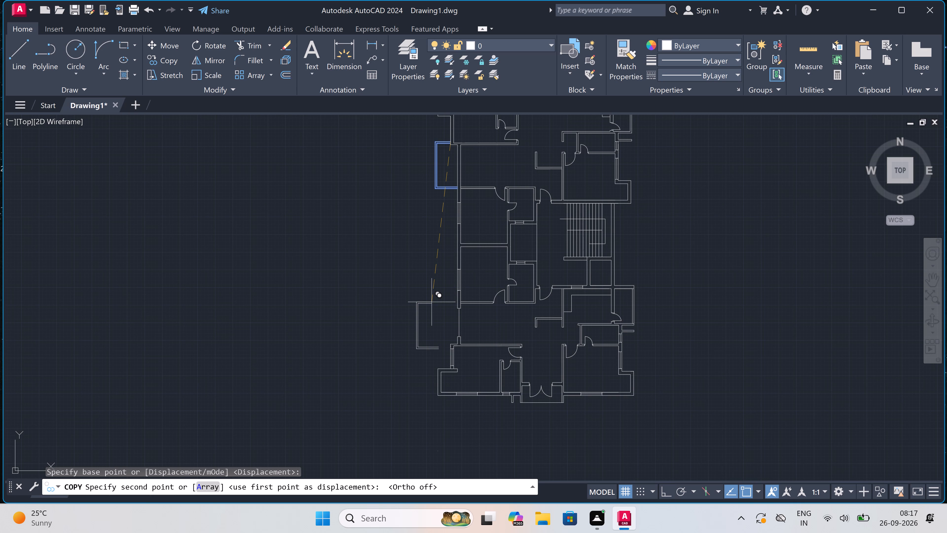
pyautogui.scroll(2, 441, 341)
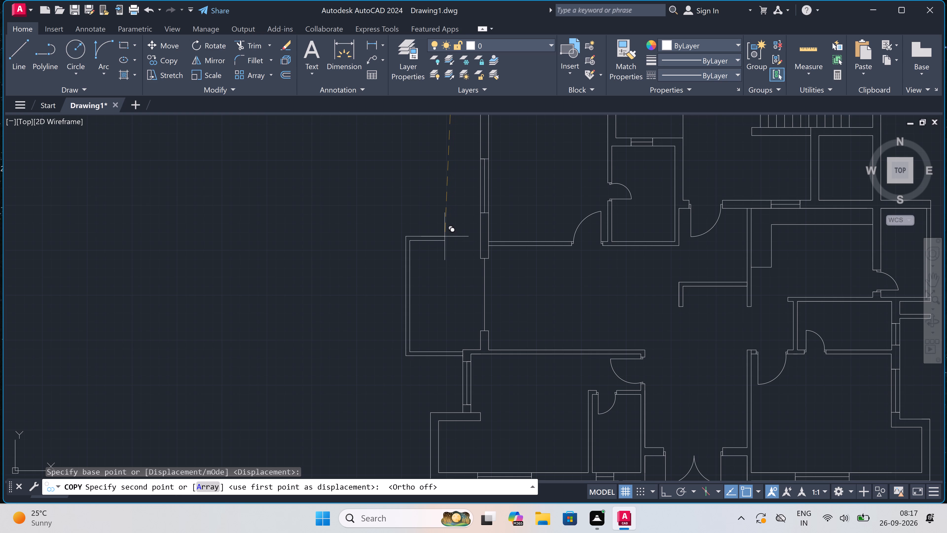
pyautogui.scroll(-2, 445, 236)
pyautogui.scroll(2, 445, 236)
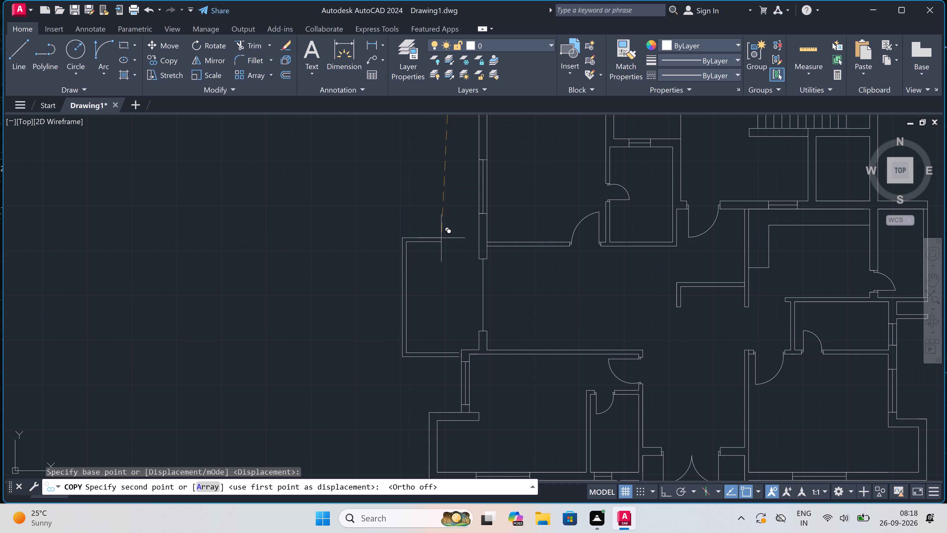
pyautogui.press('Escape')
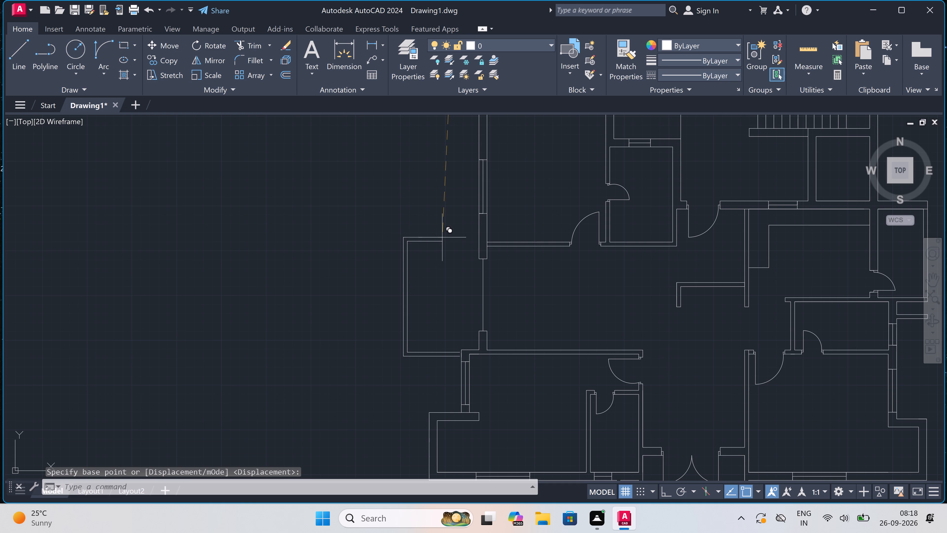
# Draw the lower bay's outer line about 37'-8" straight down from the upper bay's lower outer corner, then across to the lower outer wall.
pyautogui.write('l')
pyautogui.press('space')
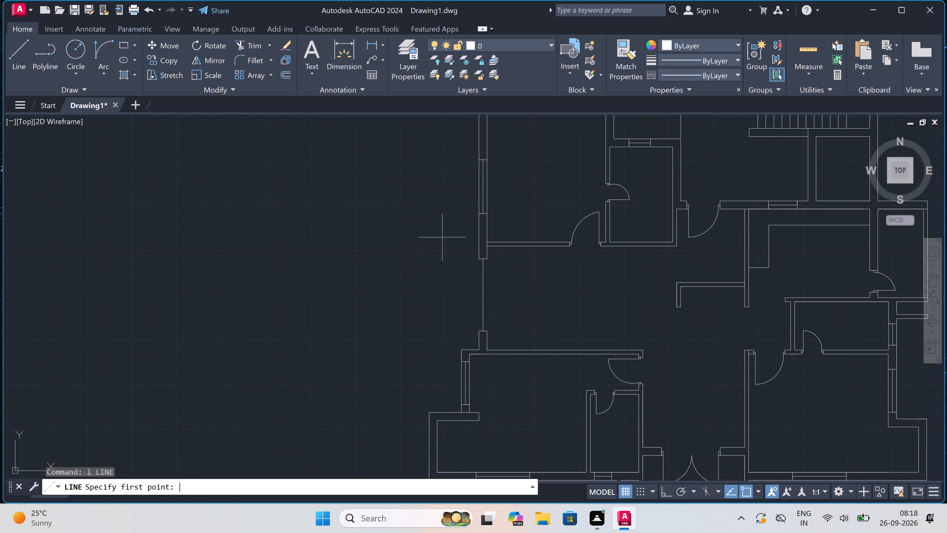
pyautogui.scroll(-3, 441, 238)
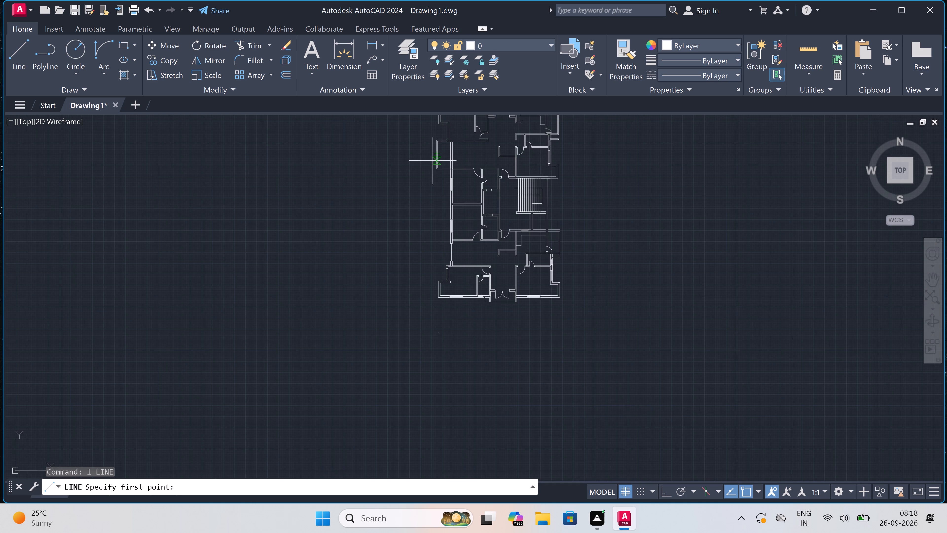
pyautogui.scroll(2, 433, 173)
pyautogui.moveTo(439, 165); pyautogui.dragTo(439, 169)
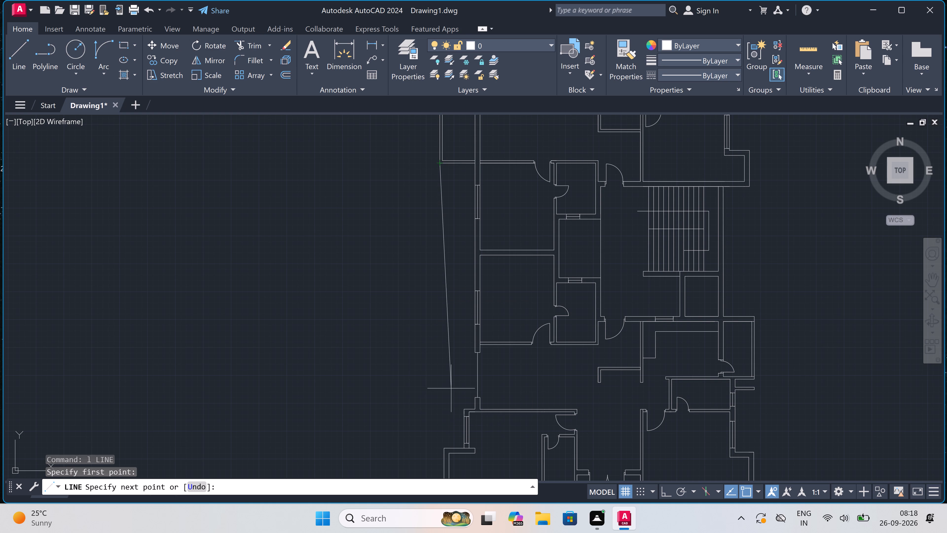
pyautogui.press('F8')
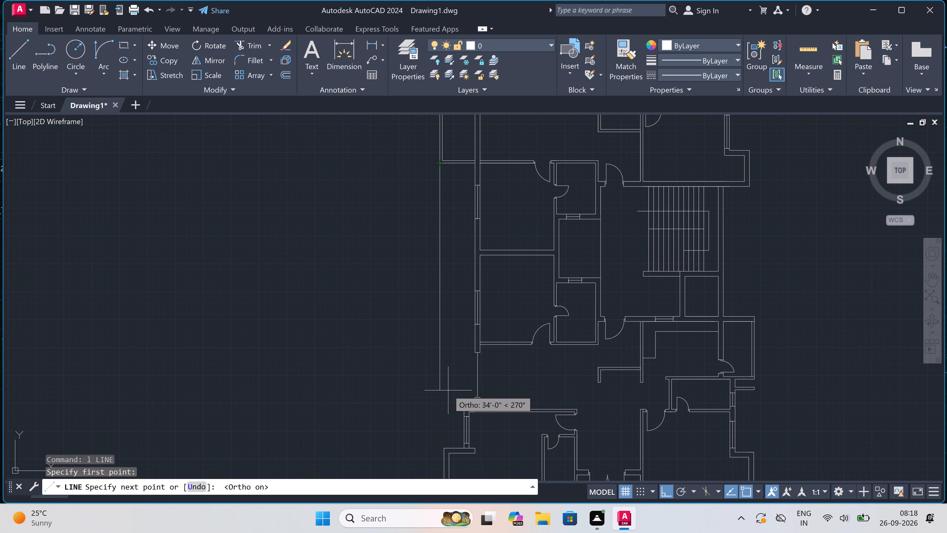
pyautogui.scroll(2, 441, 415)
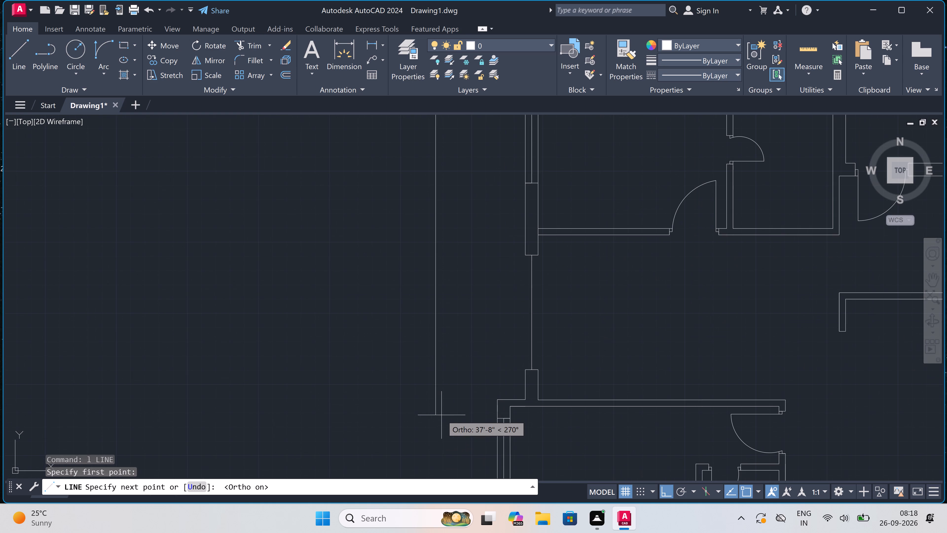
pyautogui.click(433, 416)
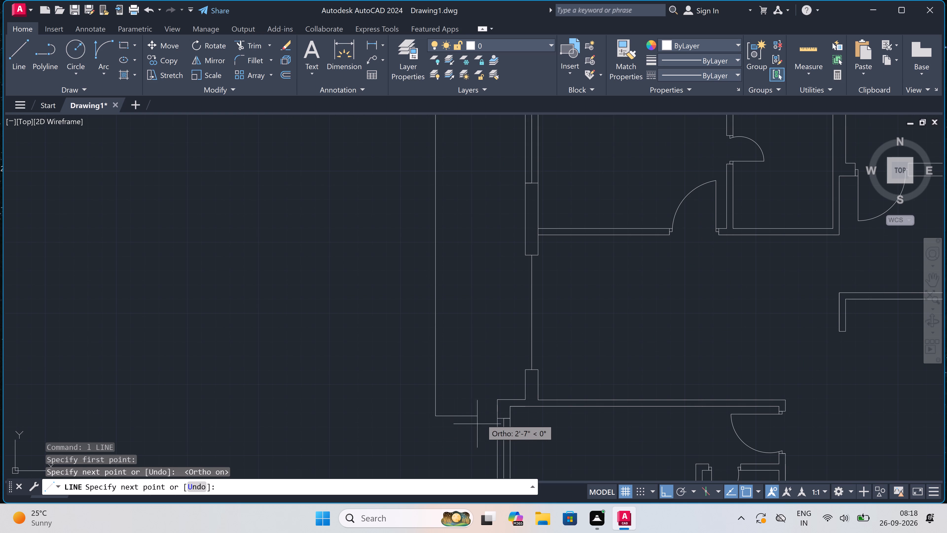
pyautogui.scroll(2, 494, 417)
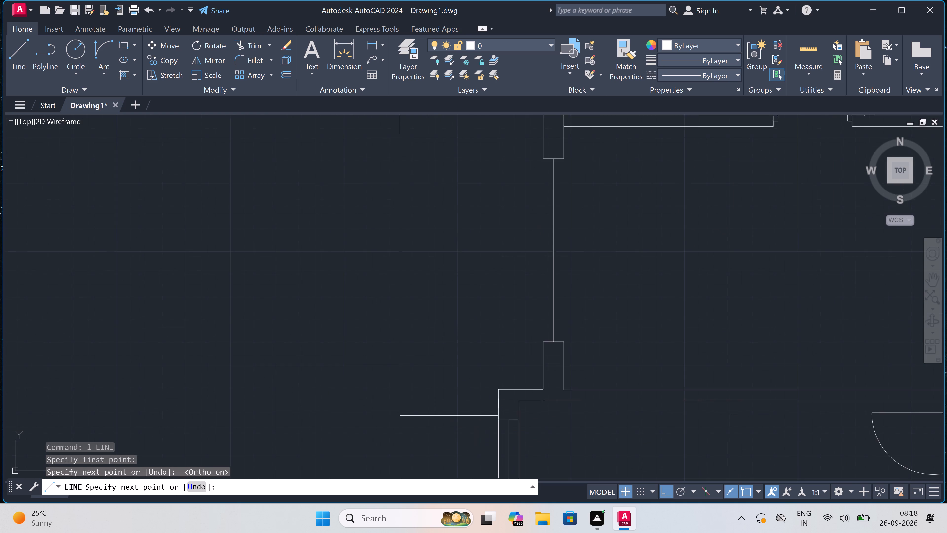
pyautogui.click(498, 414)
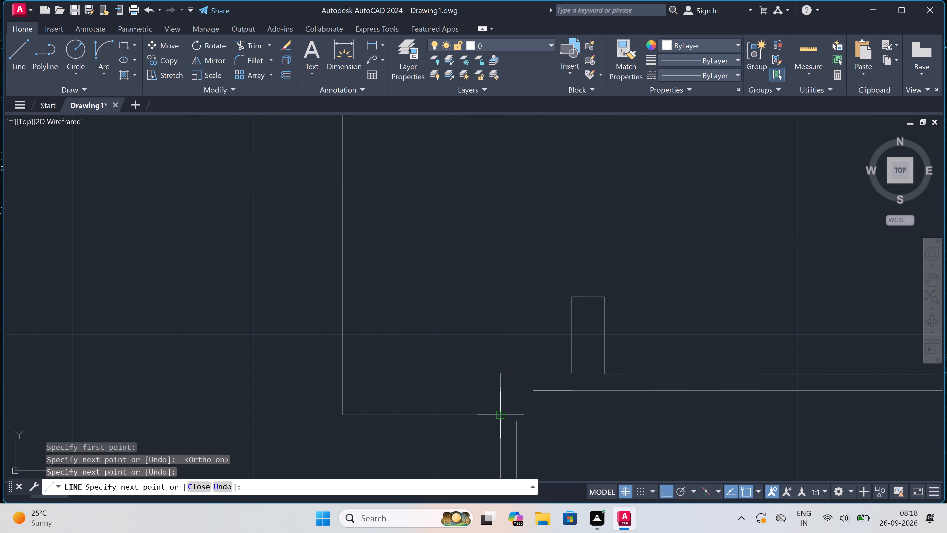
# Continue the line 4.5" up the outer wall's face and back horizontally to the bay's outer line, forming the lower closing wall.
pyautogui.press('4')
pyautogui.write('.5')
pyautogui.write('"')
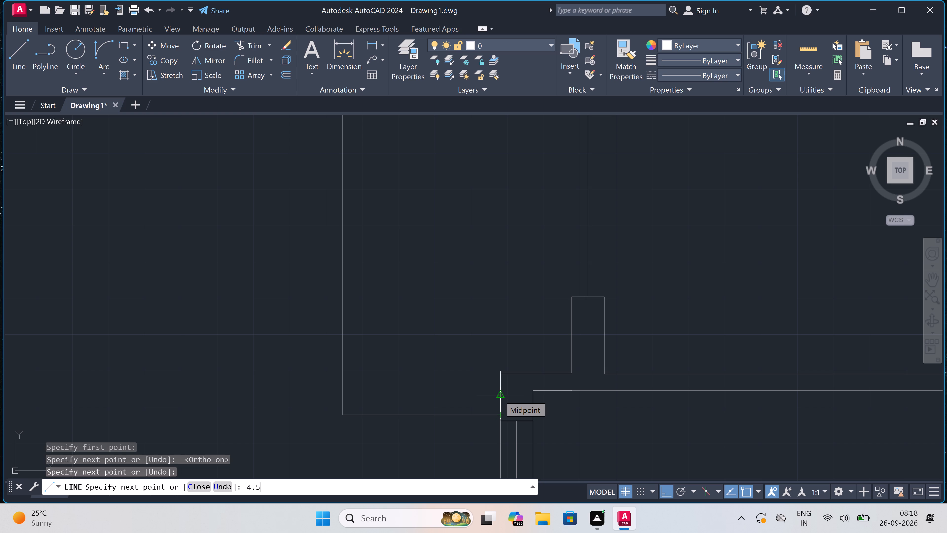
pyautogui.press('space')
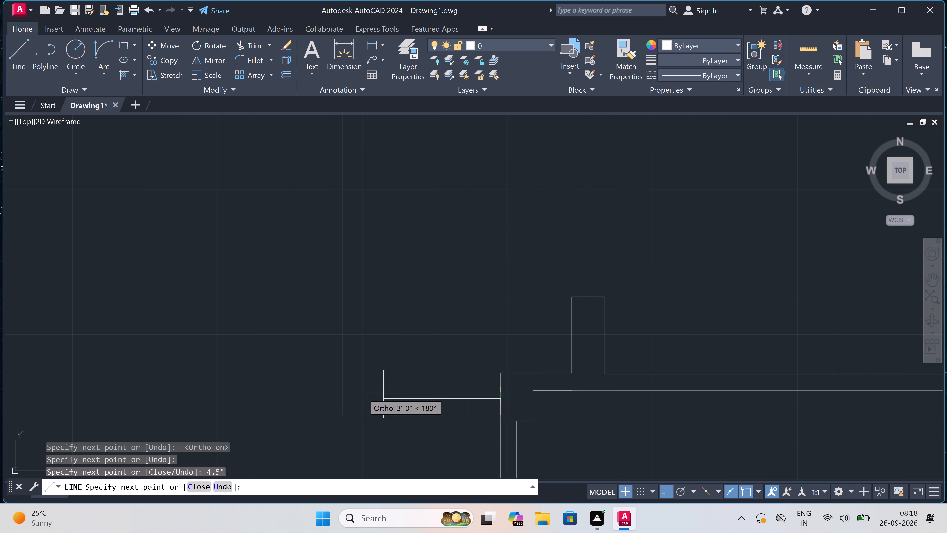
pyautogui.doubleClick(345, 395)
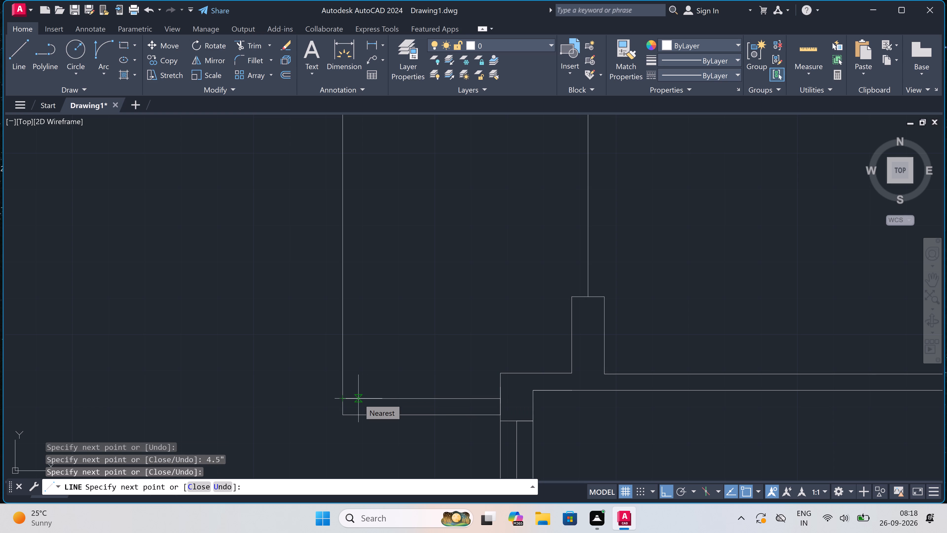
# Continue the bay's inner line 4.5" inward, up level with the room partition's upper line, and across to the outer wall.
pyautogui.write('4.5')
pyautogui.write('"')
pyautogui.press('space')
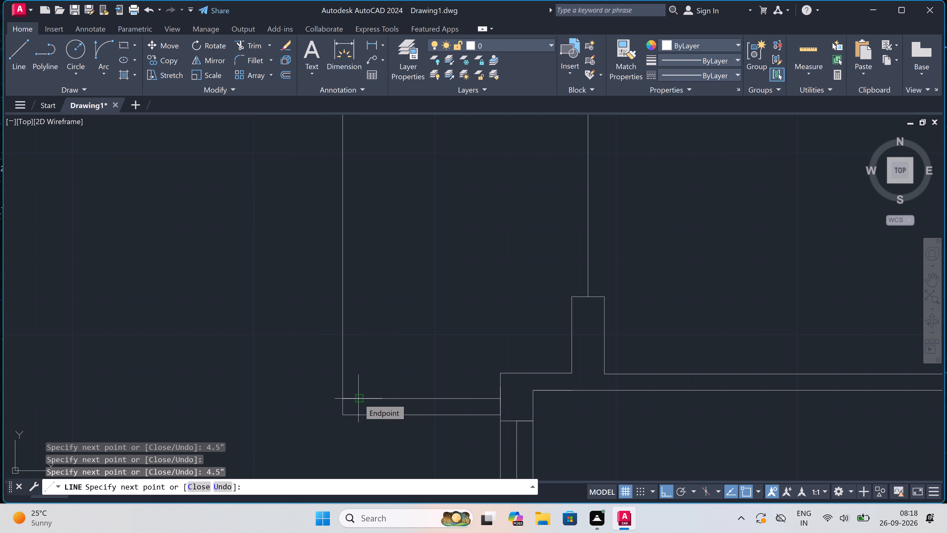
pyautogui.scroll(-5, 355, 241)
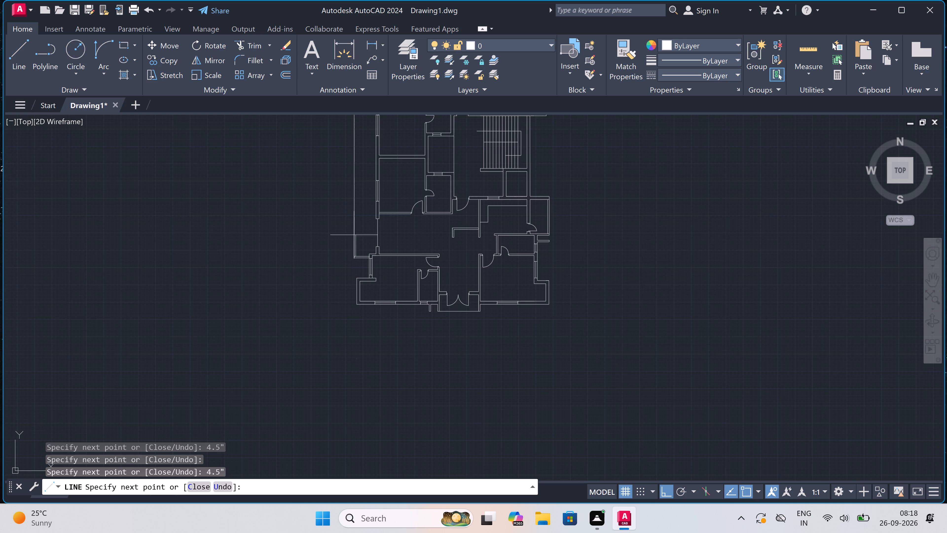
pyautogui.scroll(3, 352, 207)
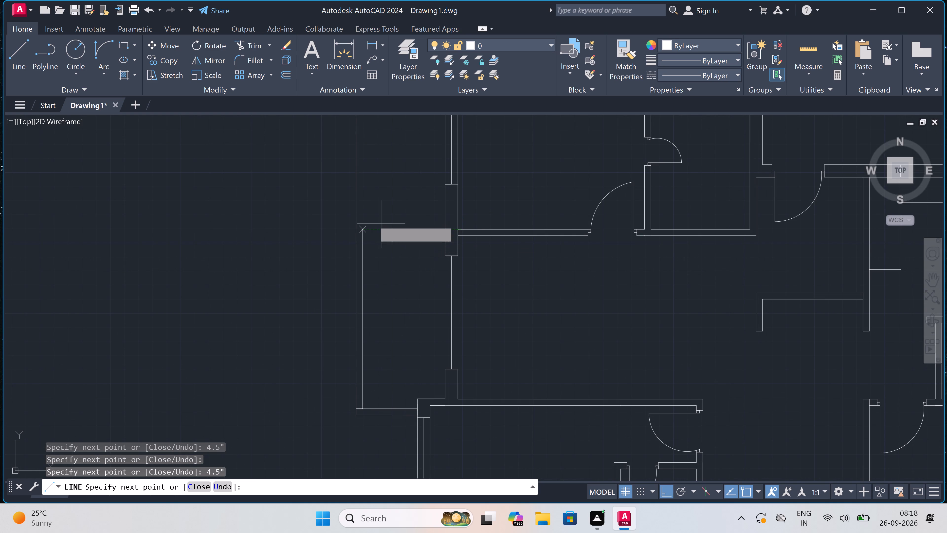
pyautogui.moveTo(364, 229); pyautogui.dragTo(366, 228)
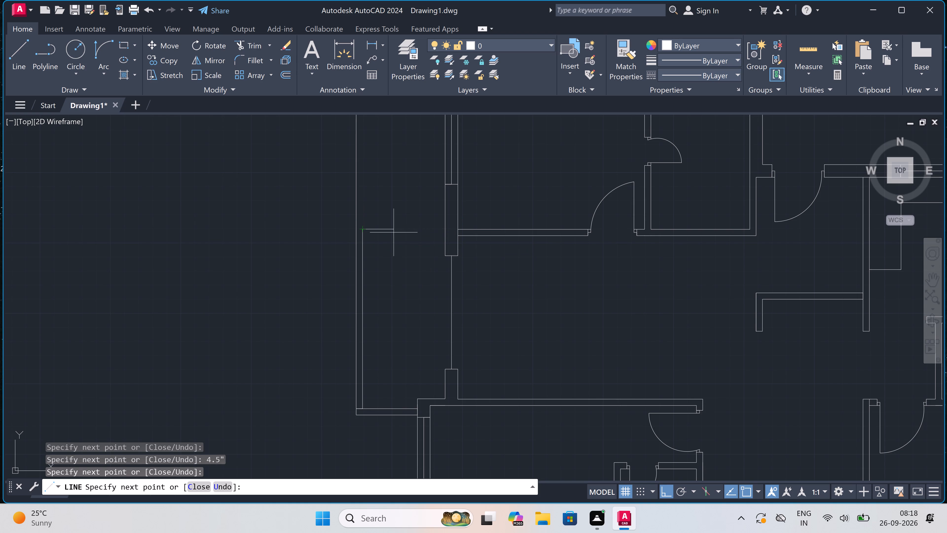
pyautogui.doubleClick(446, 232)
pyautogui.press('Escape')
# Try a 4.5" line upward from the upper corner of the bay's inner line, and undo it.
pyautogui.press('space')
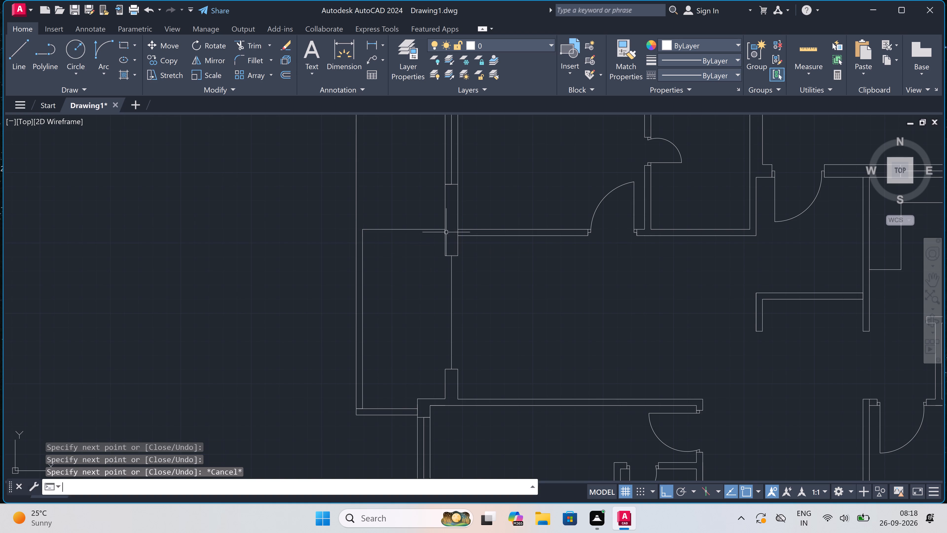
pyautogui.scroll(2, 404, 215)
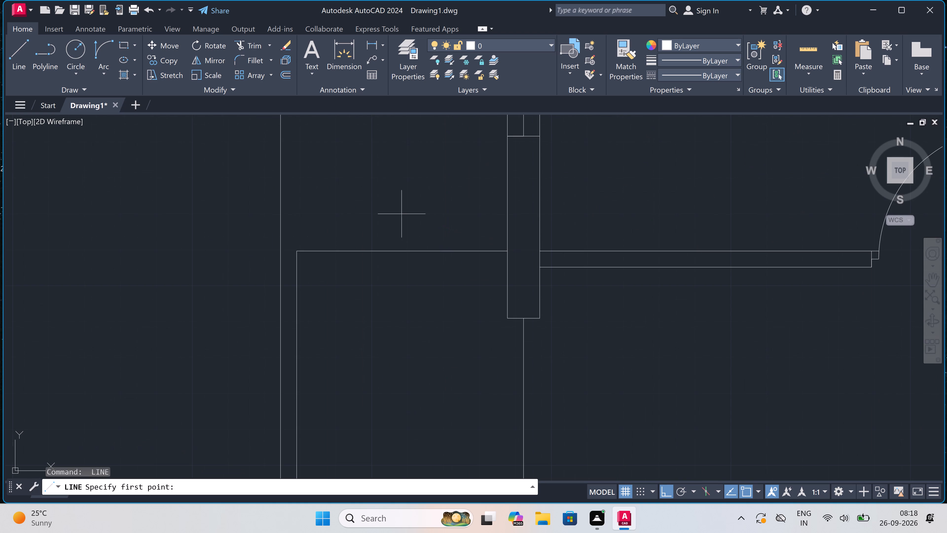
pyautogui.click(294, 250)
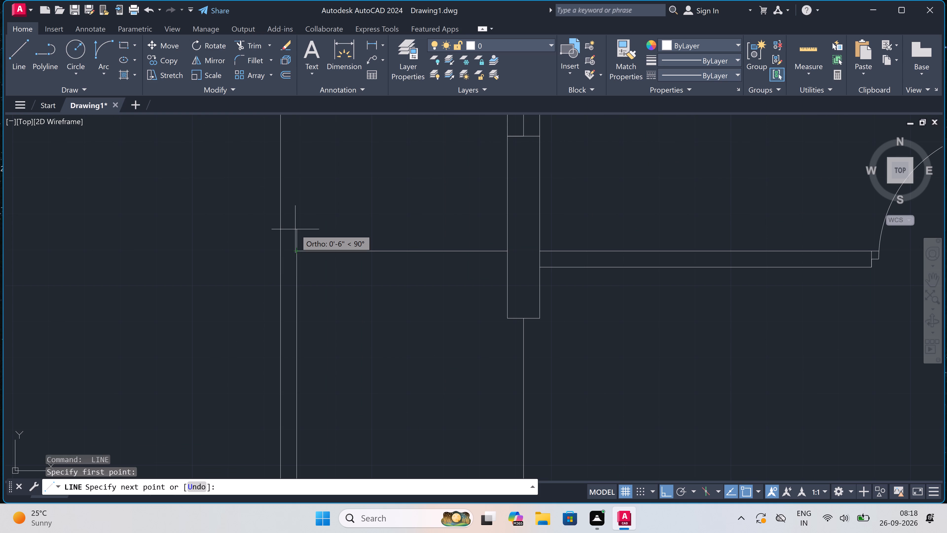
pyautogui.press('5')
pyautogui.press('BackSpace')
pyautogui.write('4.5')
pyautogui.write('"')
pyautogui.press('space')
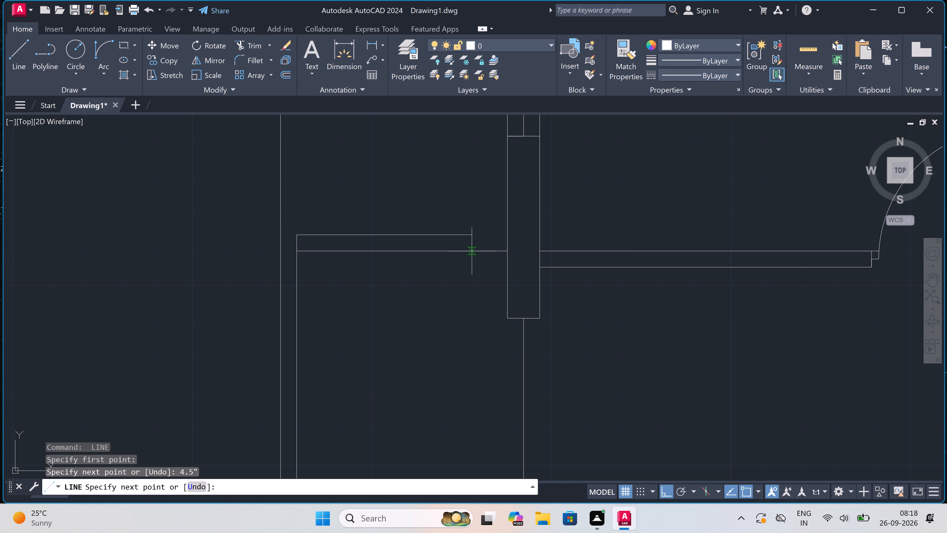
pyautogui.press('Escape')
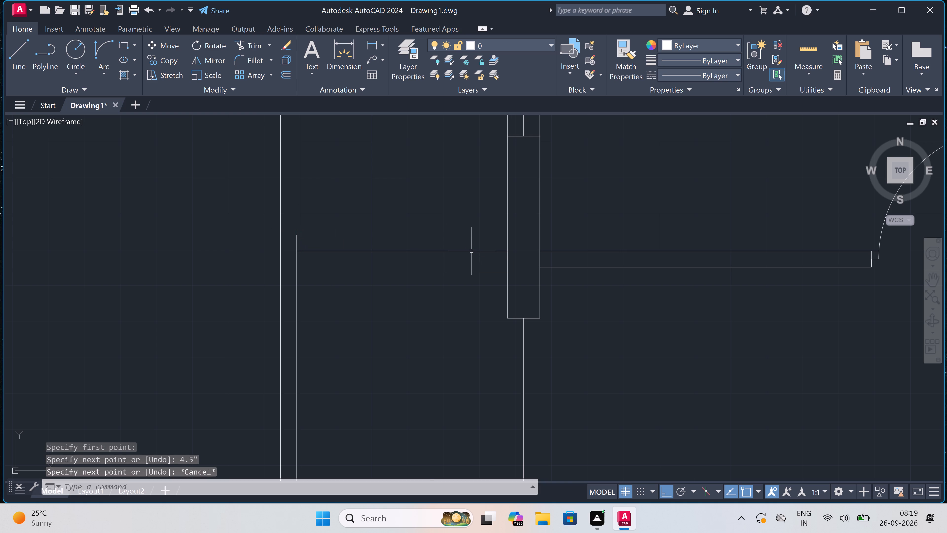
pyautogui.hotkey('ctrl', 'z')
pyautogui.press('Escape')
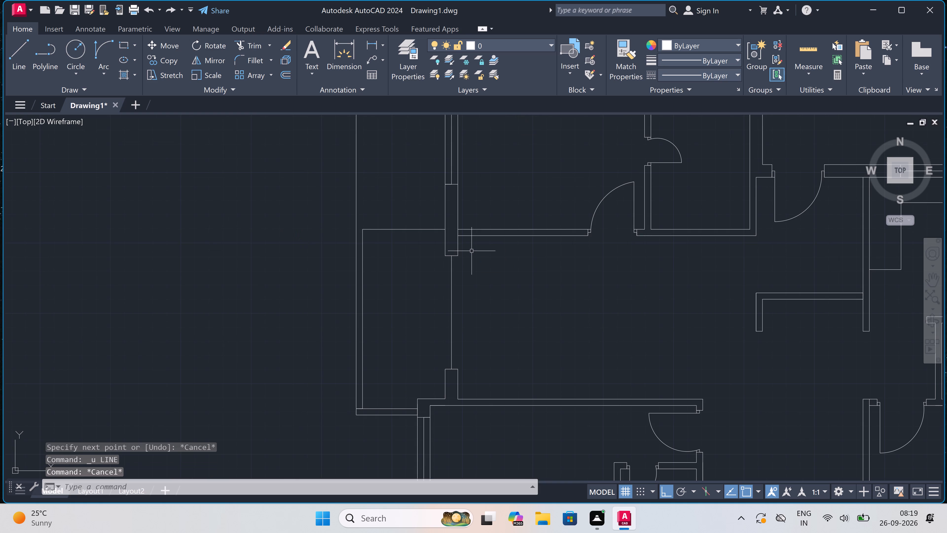
# Draw the upper closing wall's second line from the outer wall, level with the partition's lower line, to the bay's outer line.
pyautogui.write('l')
pyautogui.press('space')
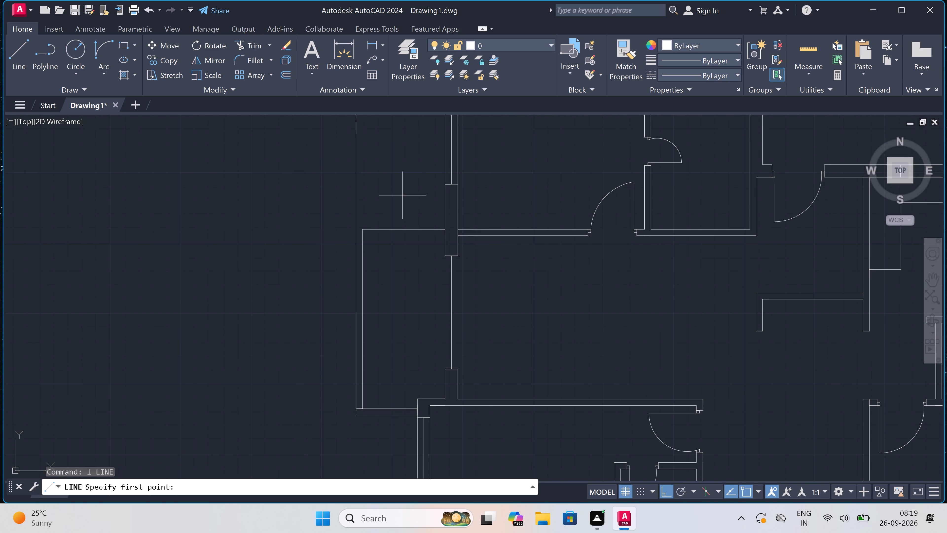
pyautogui.scroll(1, 425, 233)
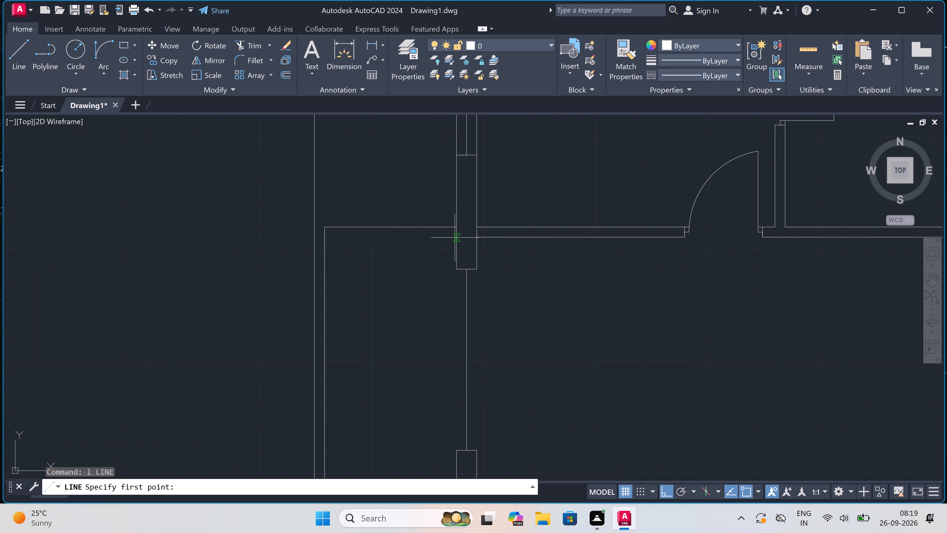
pyautogui.click(455, 238)
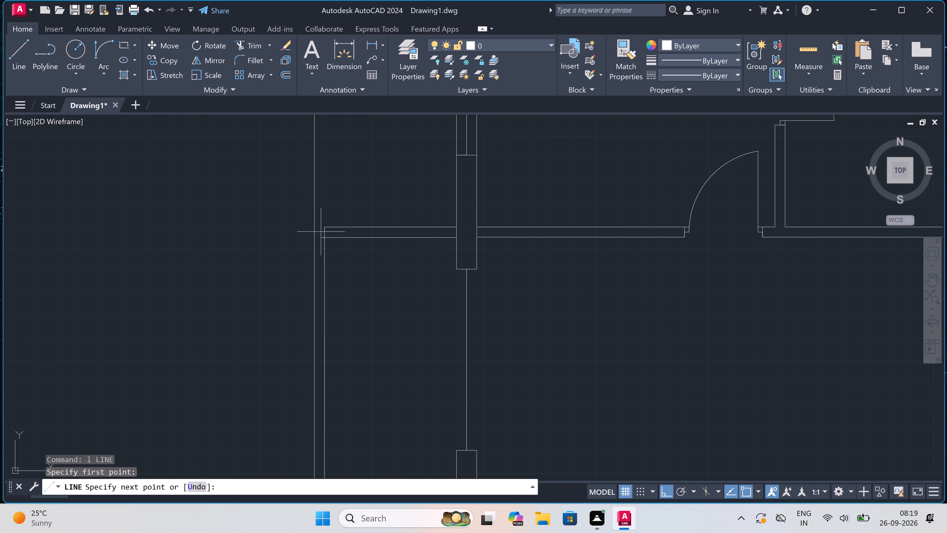
pyautogui.doubleClick(316, 236)
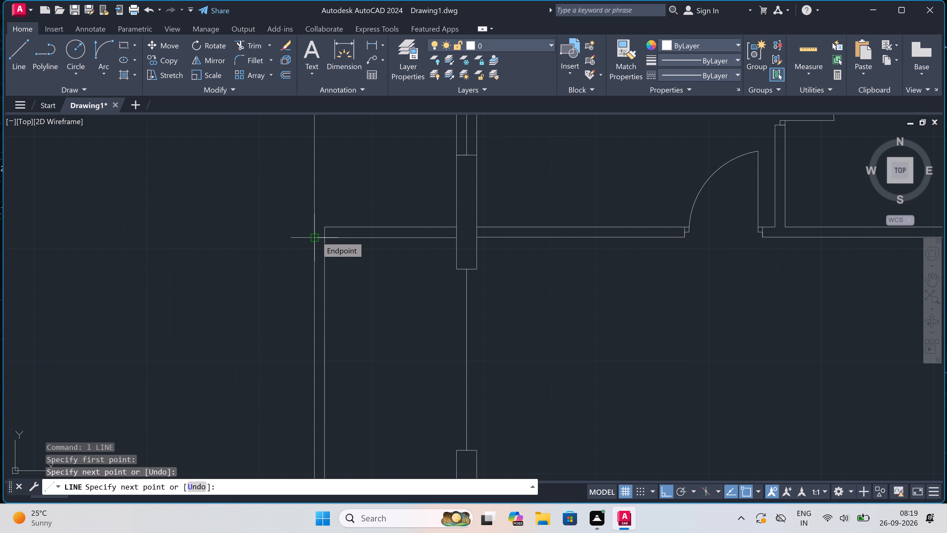
pyautogui.press('Escape')
# Join the upper closing line's corner to the bay's outer vertical line with a short horizontal line.
pyautogui.press('space')
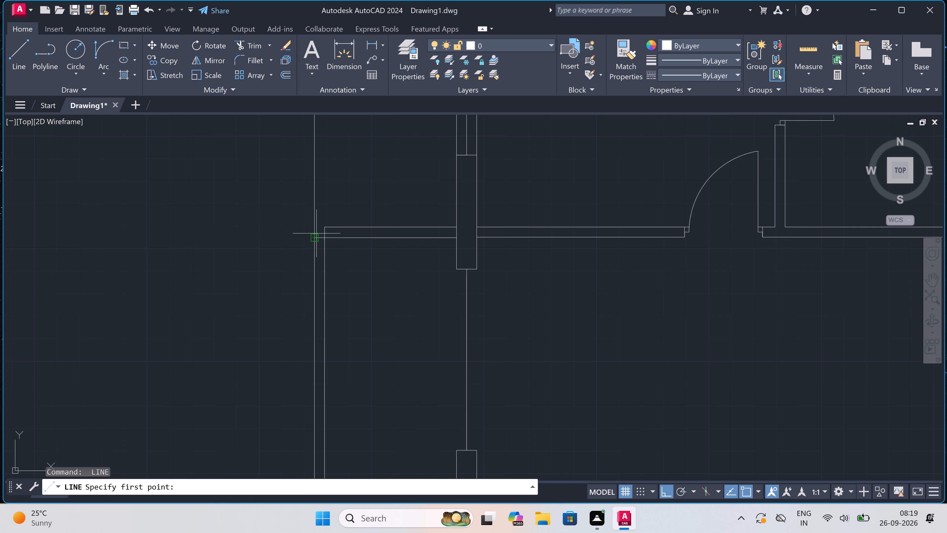
pyautogui.scroll(-1, 316, 233)
pyautogui.scroll(2, 307, 219)
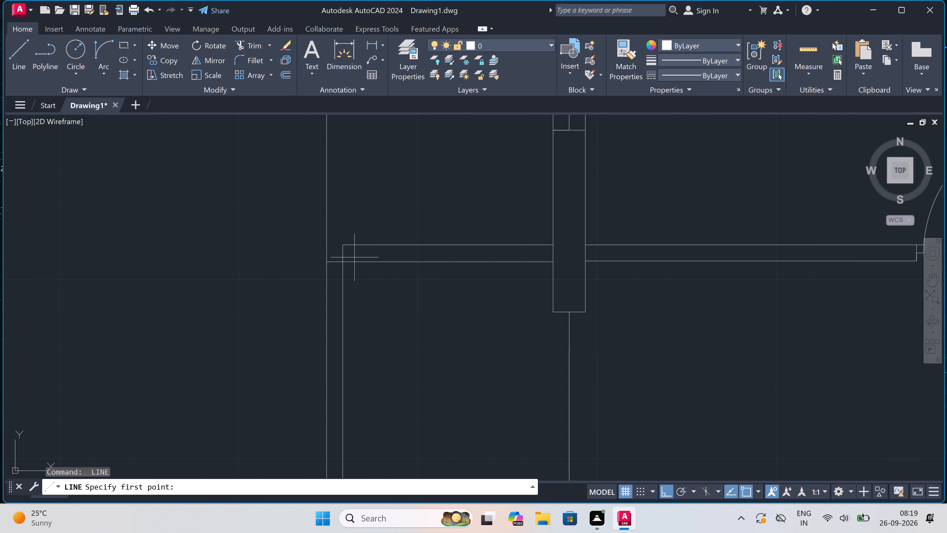
pyautogui.click(344, 247)
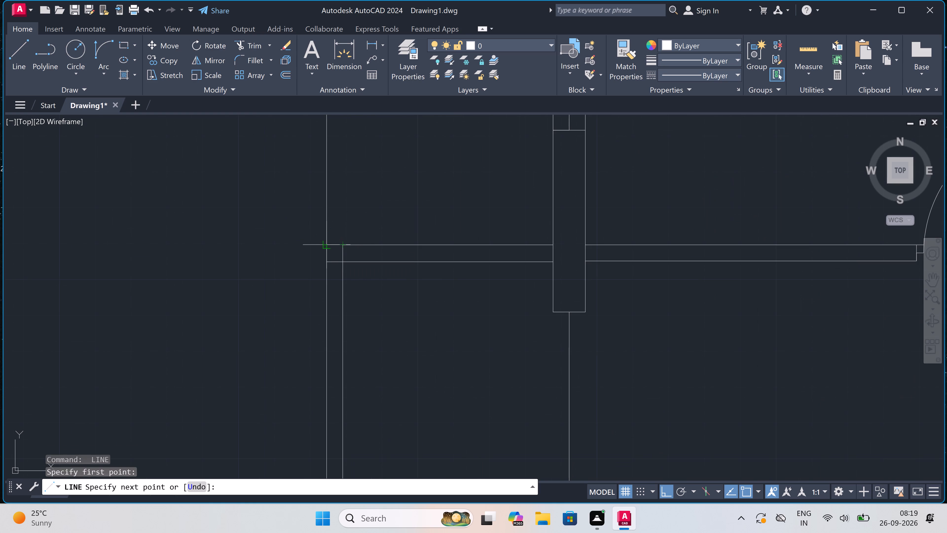
pyautogui.click(327, 242)
pyautogui.press('Escape')
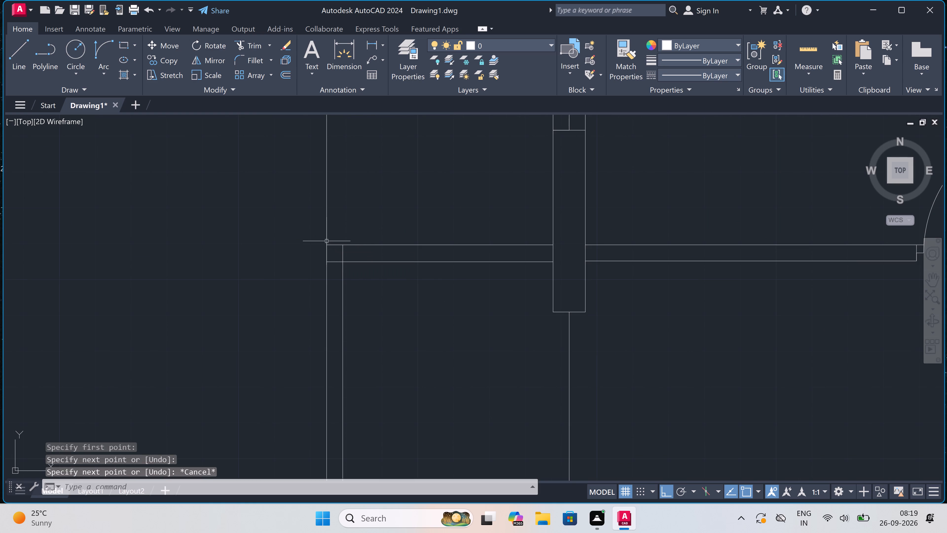
# Trim the overlapping ends of the inner wall lines at the upper outer corner of the lower bay.
pyautogui.write('tr')
pyautogui.press('space')
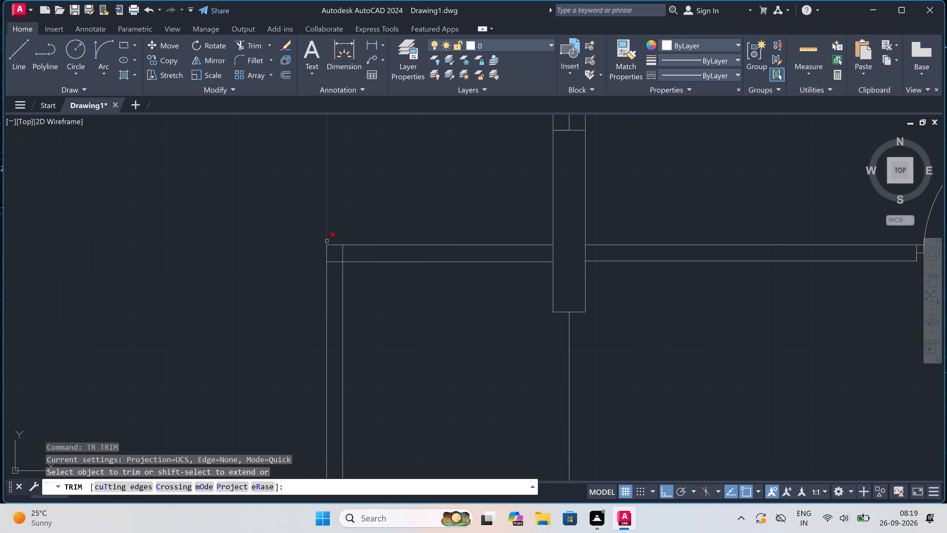
pyautogui.scroll(2, 338, 259)
pyautogui.click(336, 248)
pyautogui.click(325, 311)
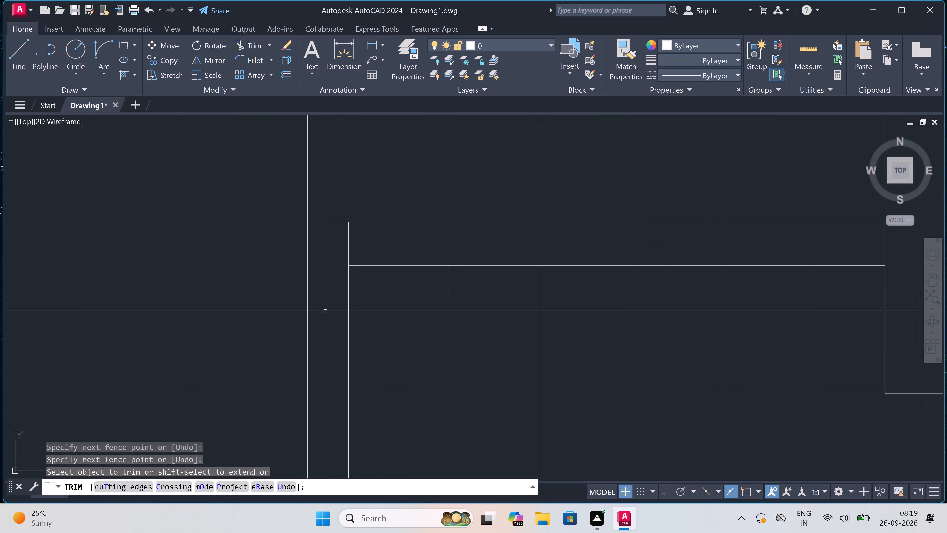
pyautogui.doubleClick(335, 242)
pyautogui.doubleClick(384, 243)
pyautogui.click(337, 242)
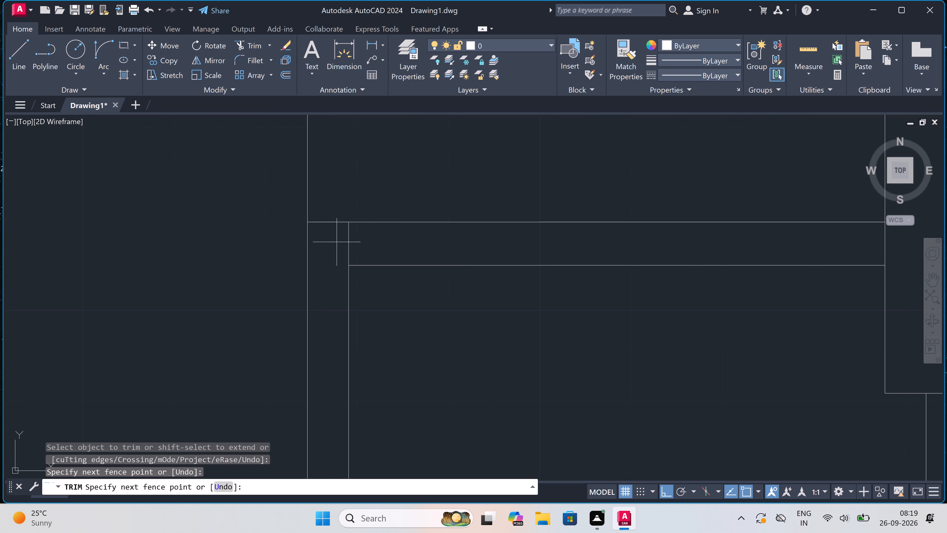
pyautogui.click(376, 244)
# Trim away the long outer vertical line running between the upper and lower side bays.
pyautogui.scroll(-7, 376, 244)
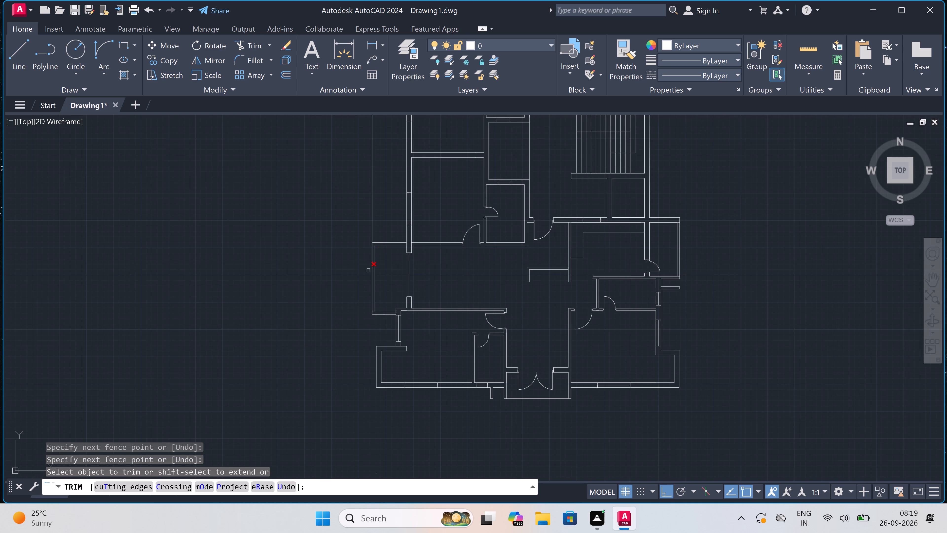
pyautogui.scroll(-2, 361, 320)
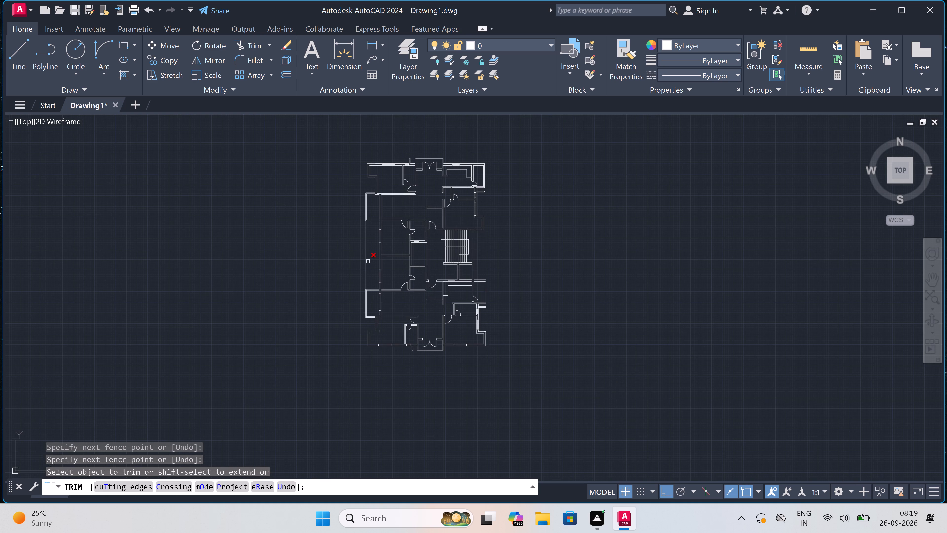
pyautogui.click(367, 256)
# Trim the overlapping end of the inner wall line at the lower outer corner of the lower bay.
pyautogui.scroll(2, 366, 291)
pyautogui.scroll(3, 365, 362)
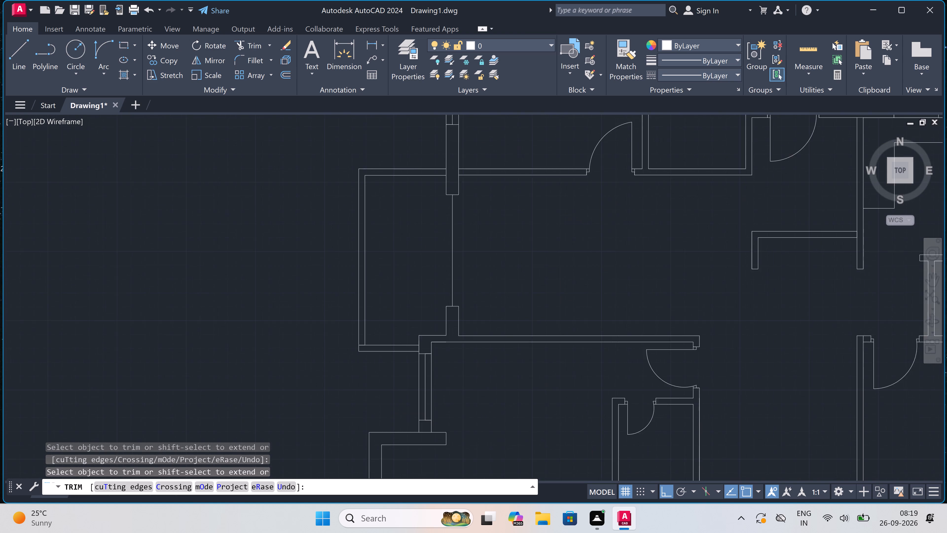
pyautogui.scroll(2, 362, 337)
pyautogui.doubleClick(357, 331)
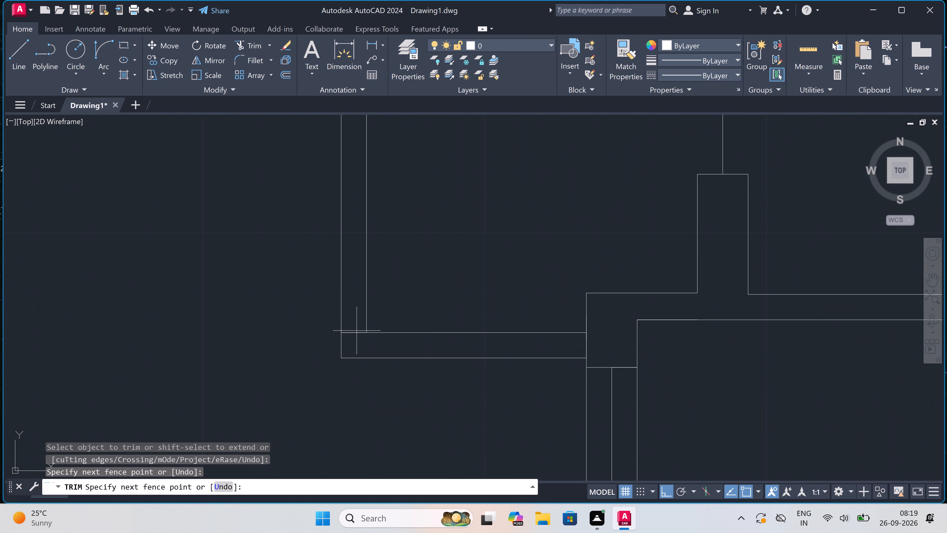
pyautogui.click(357, 338)
pyautogui.scroll(-6, 357, 338)
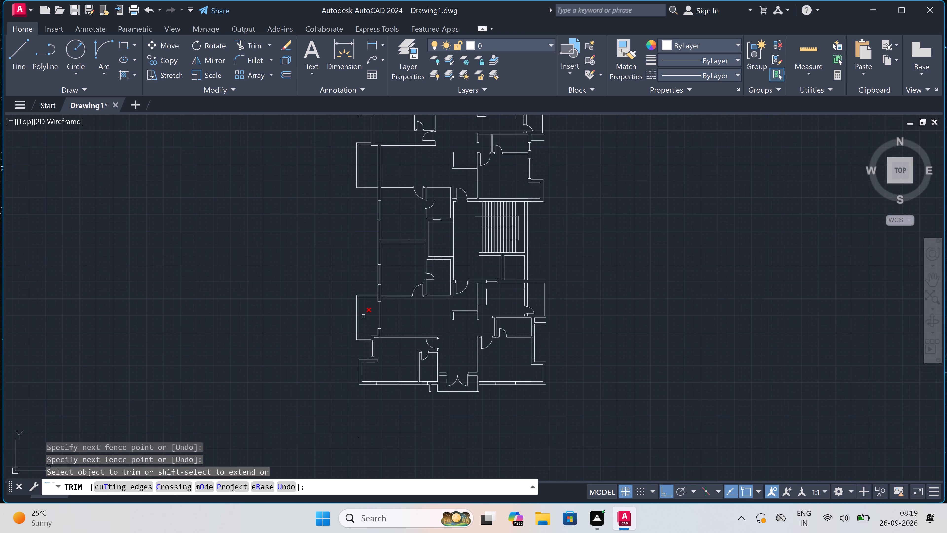
pyautogui.scroll(-2, 368, 261)
pyautogui.scroll(4, 367, 226)
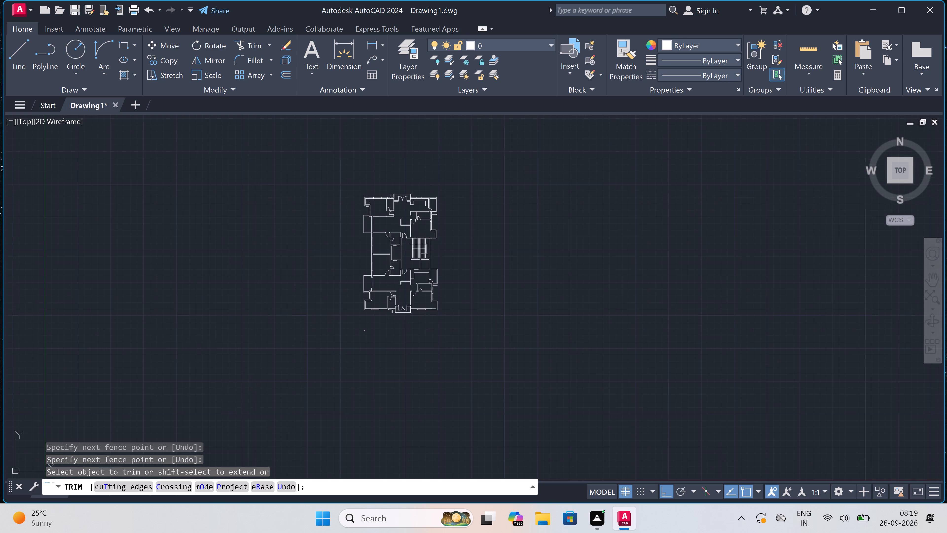
pyautogui.press('Escape')
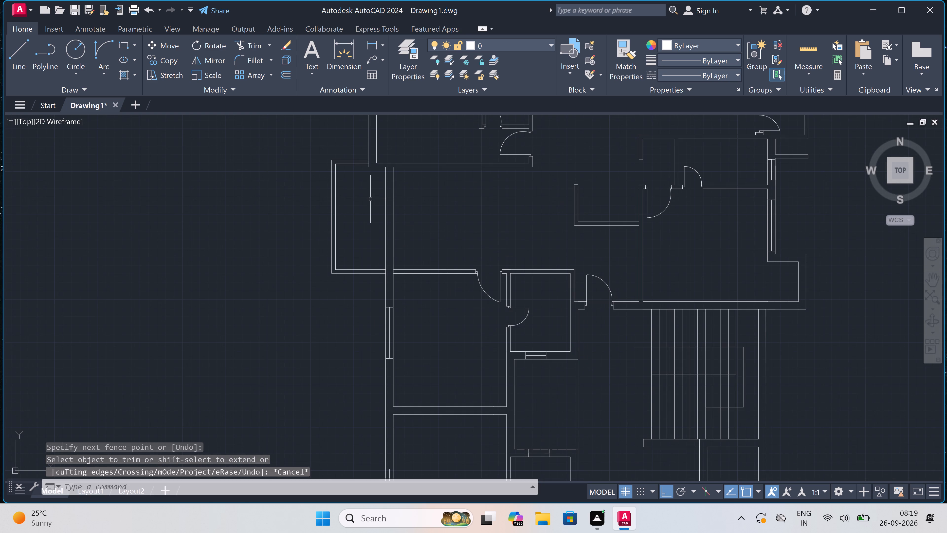
# Draw two short lines across the outer wall beside the upper bay, marking the upper and lower ends of an opening.
pyautogui.write('l')
pyautogui.press('space')
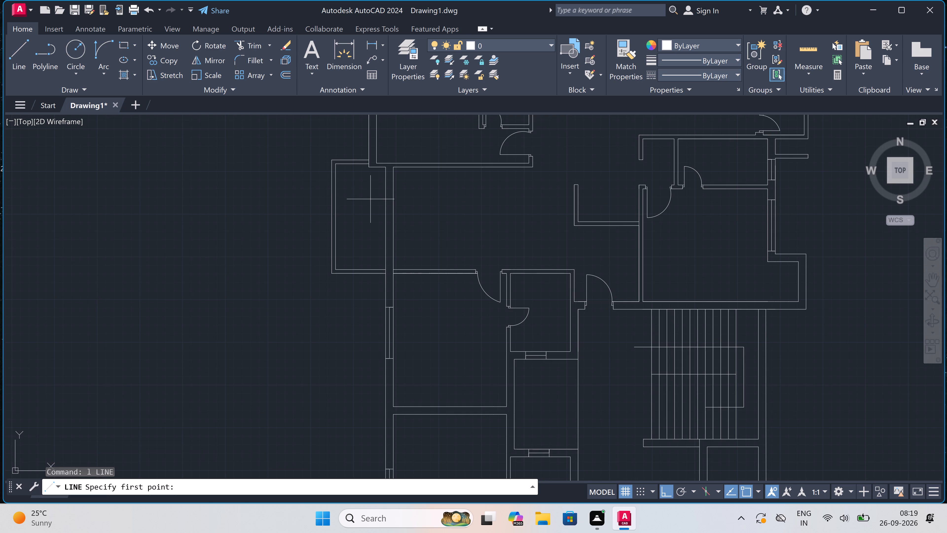
pyautogui.click(386, 190)
pyautogui.click(397, 193)
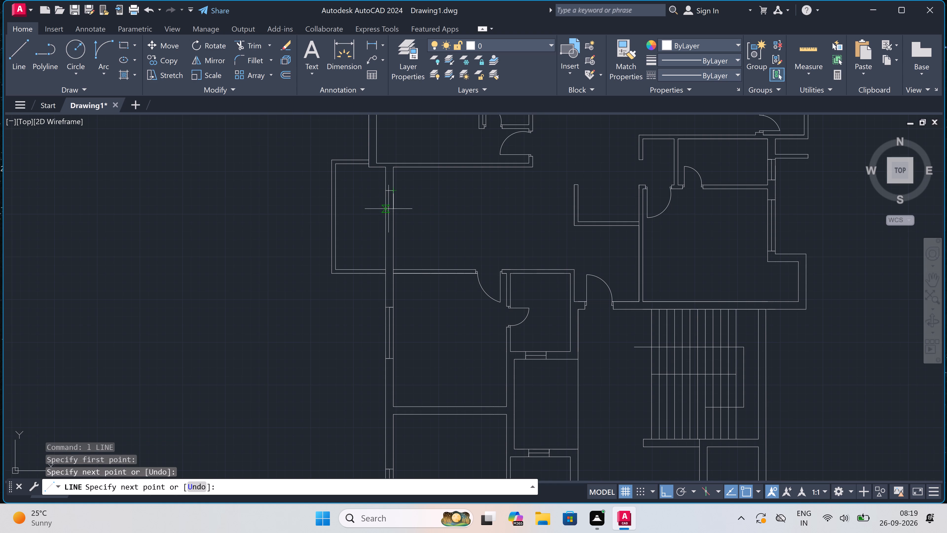
pyautogui.press('Escape')
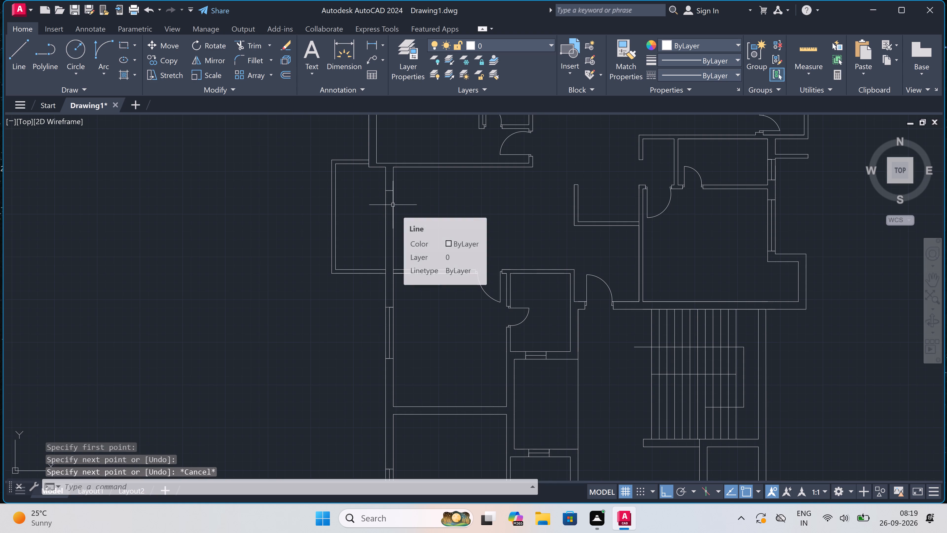
pyautogui.scroll(1, 393, 205)
pyautogui.press('space')
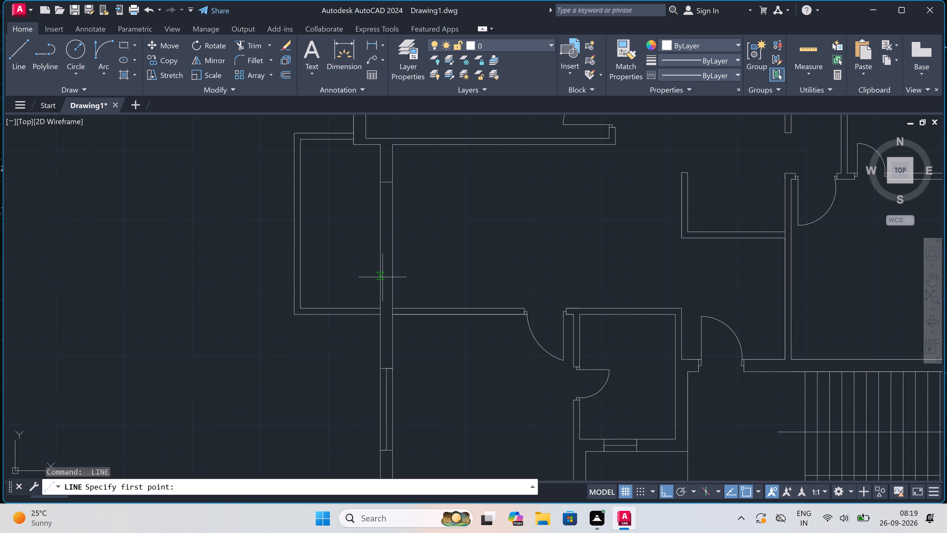
pyautogui.click(382, 286)
pyautogui.click(395, 284)
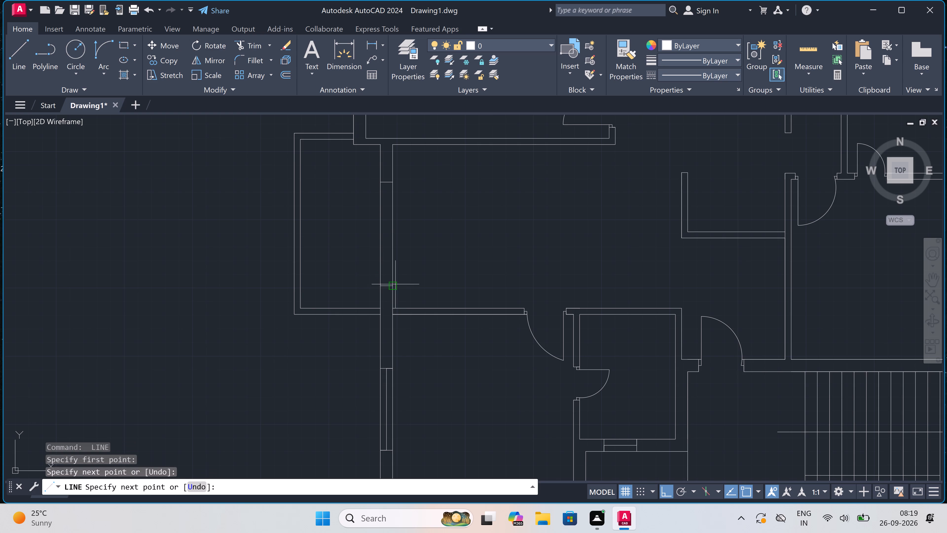
pyautogui.press('Escape')
# Trim both outer wall lines between the two short cross lines to open the wall at the upper bay.
pyautogui.write('tr')
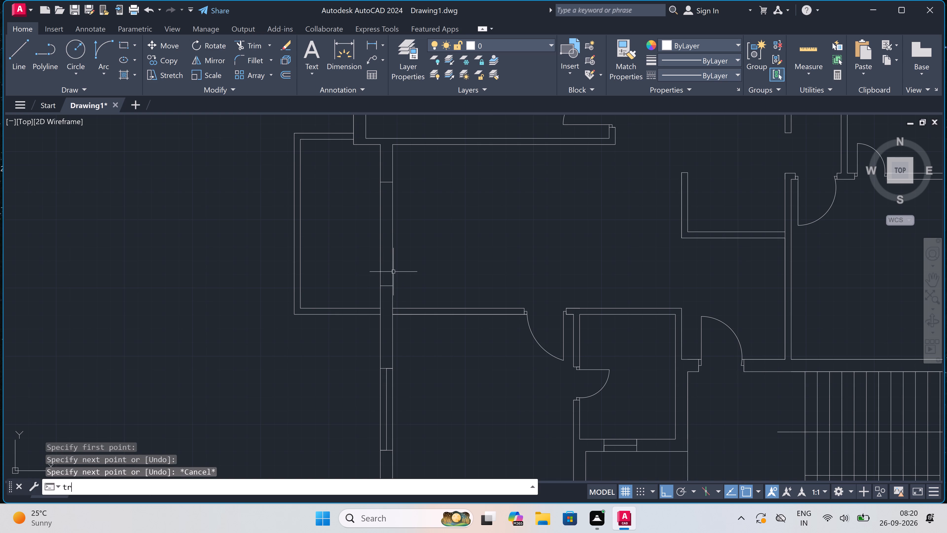
pyautogui.press('space')
pyautogui.click(401, 240)
pyautogui.click(361, 232)
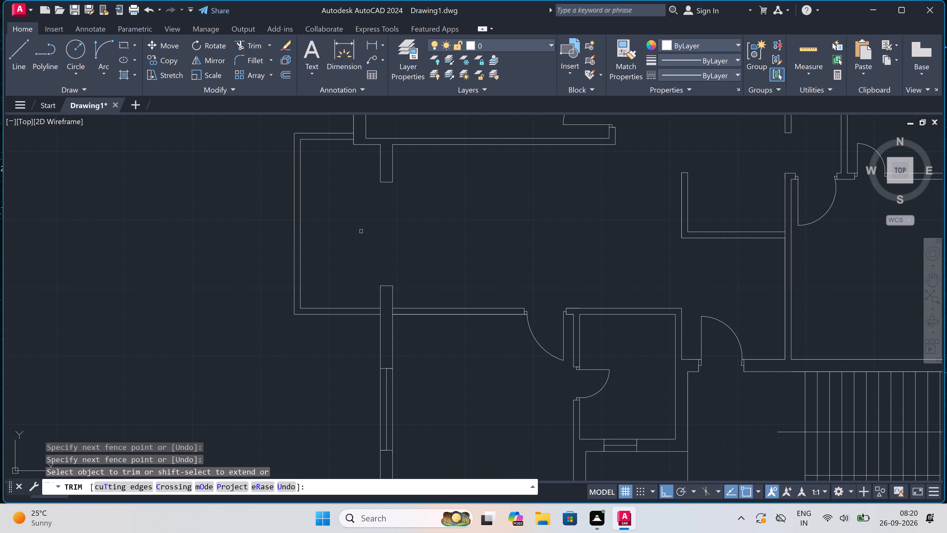
pyautogui.press('Escape')
# Draw a vertical line across the upper bay's wall opening, joining the midpoints of its two end lines.
pyautogui.press('l')
pyautogui.press('space')
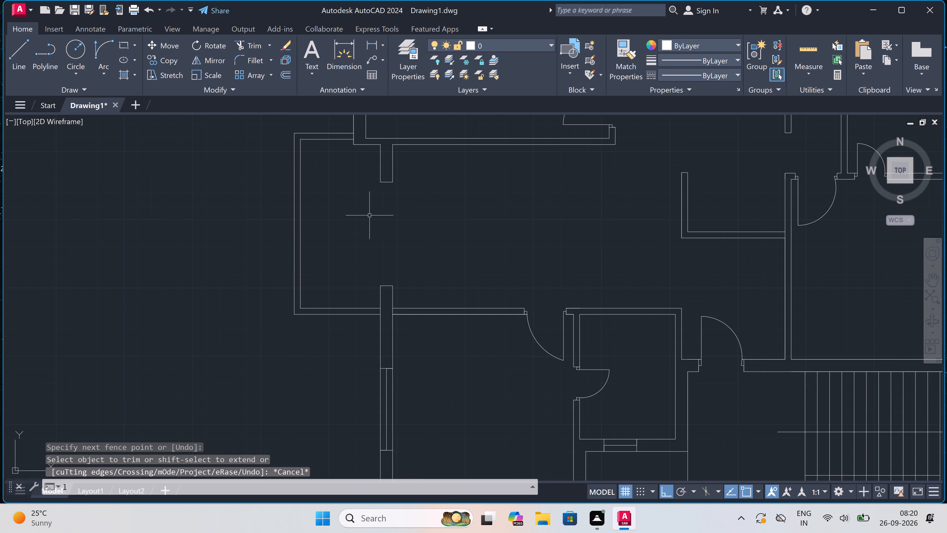
pyautogui.moveTo(388, 185); pyautogui.dragTo(388, 189)
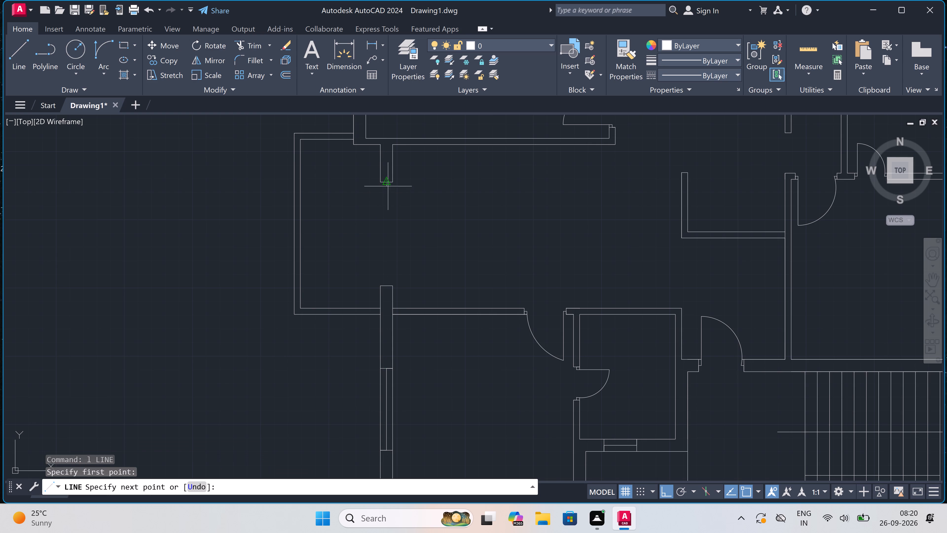
pyautogui.click(388, 286)
pyautogui.press('Escape')
# Examine the whole floor plan, comparing the side bays and outer walls of the upper and lower halves.
pyautogui.scroll(-2, 375, 266)
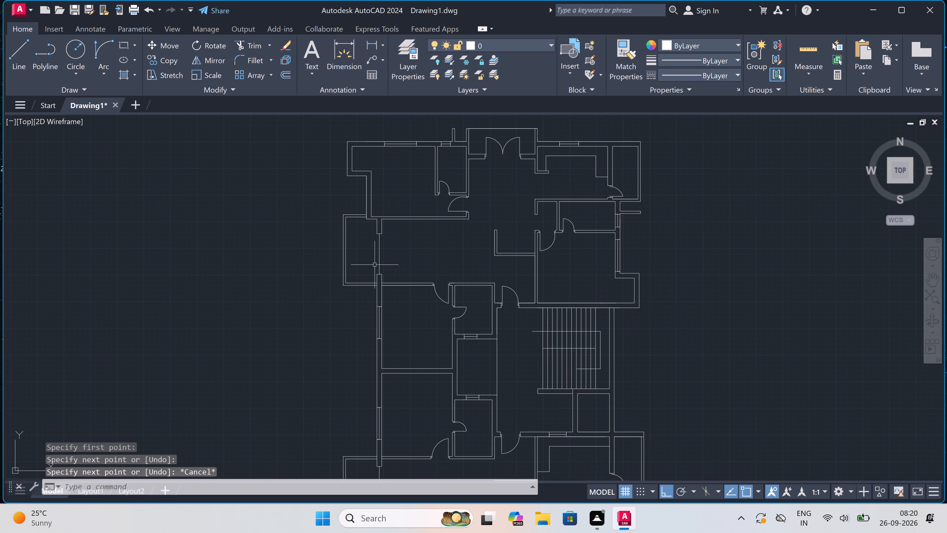
pyautogui.scroll(1, 375, 265)
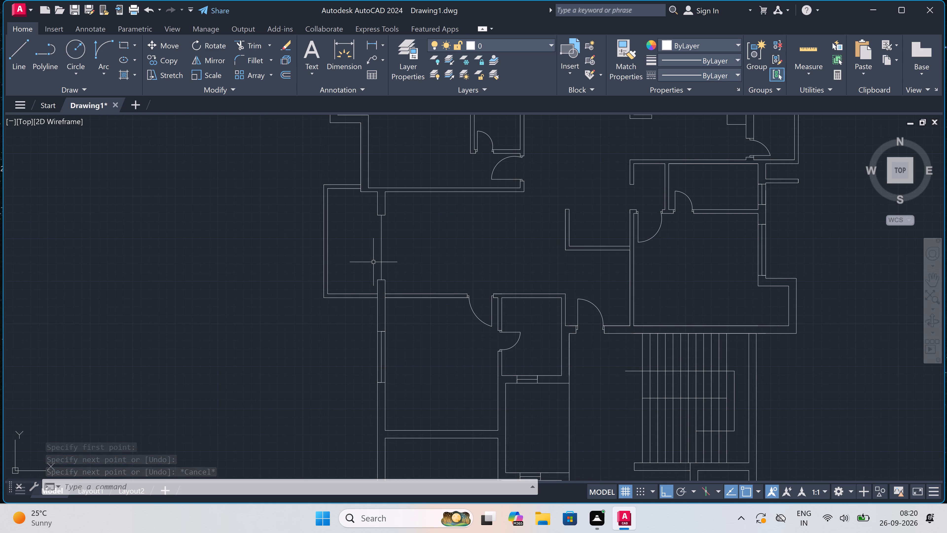
pyautogui.scroll(-1, 372, 260)
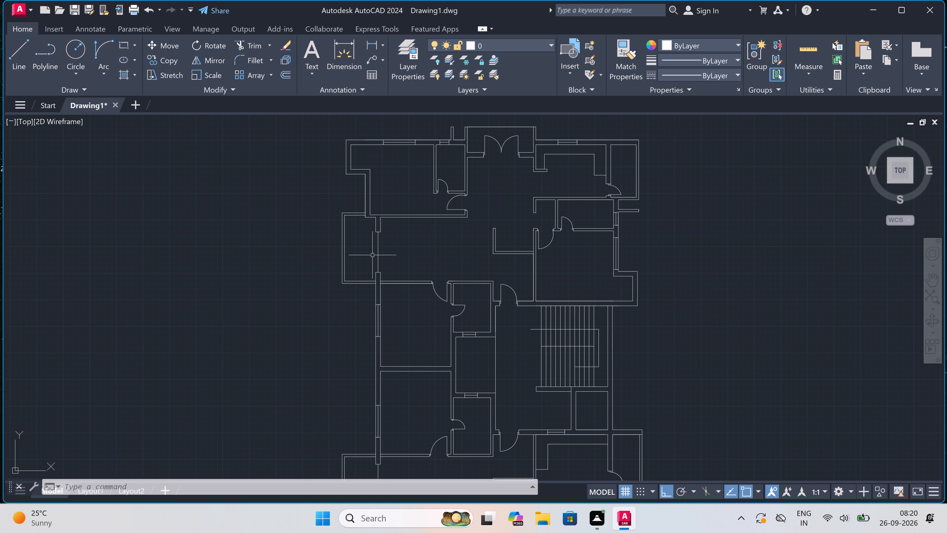
pyautogui.scroll(-1, 399, 225)
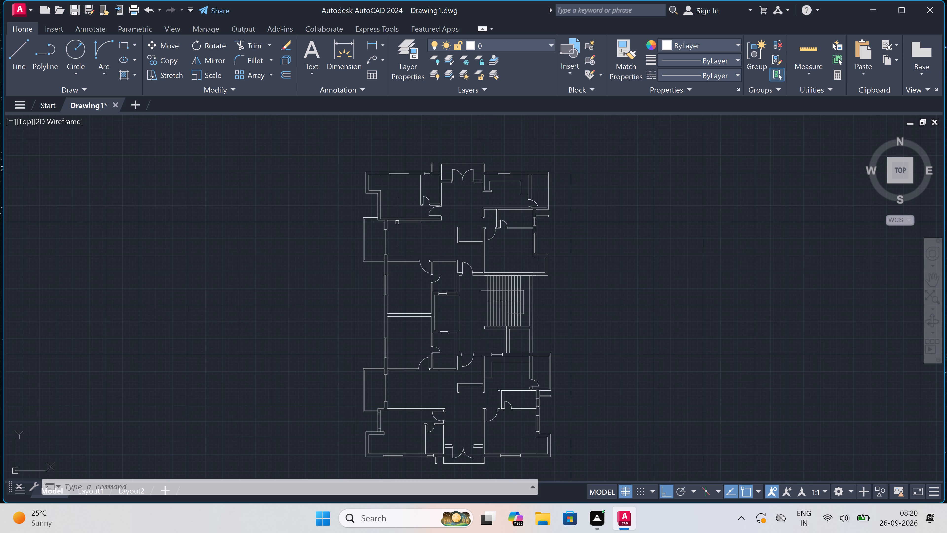
pyautogui.scroll(-1, 397, 223)
pyautogui.scroll(2, 397, 223)
pyautogui.scroll(-2, 397, 223)
pyautogui.scroll(2, 395, 207)
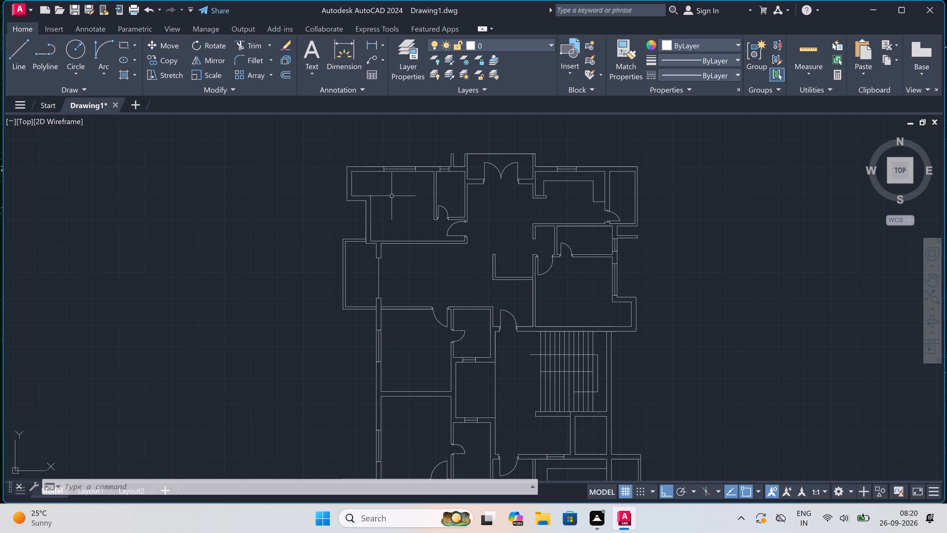
pyautogui.scroll(-1, 392, 196)
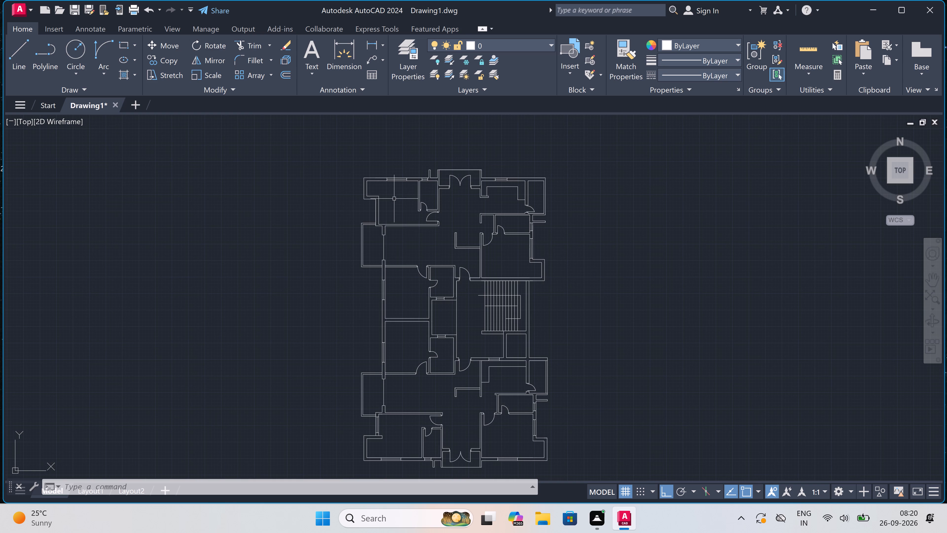
pyautogui.scroll(1, 469, 272)
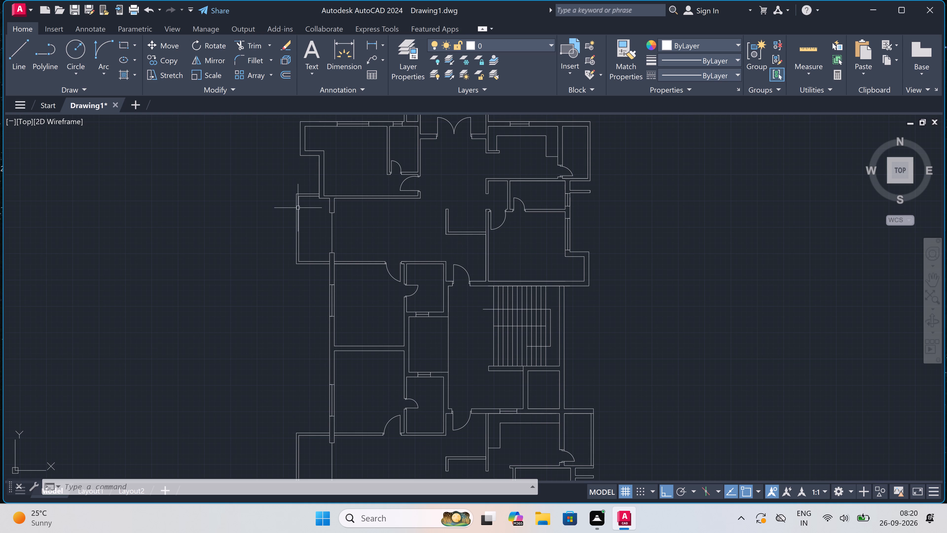
# Create a new layer named "line 1".
pyautogui.click(403, 49)
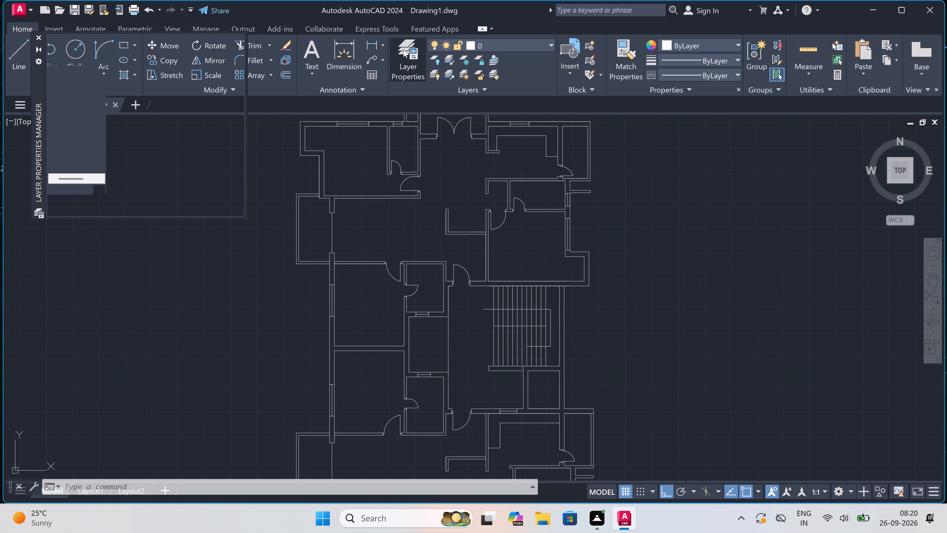
pyautogui.rightClick(188, 112)
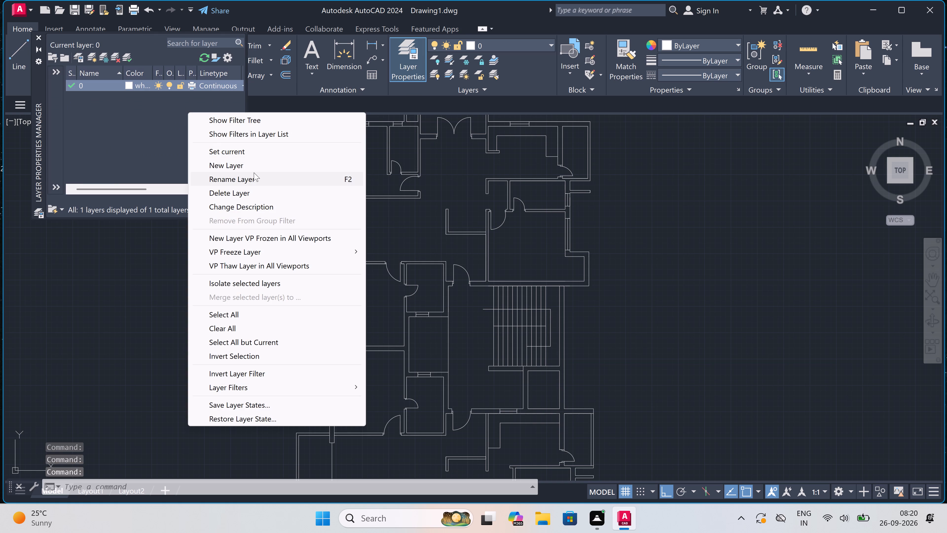
pyautogui.click(256, 167)
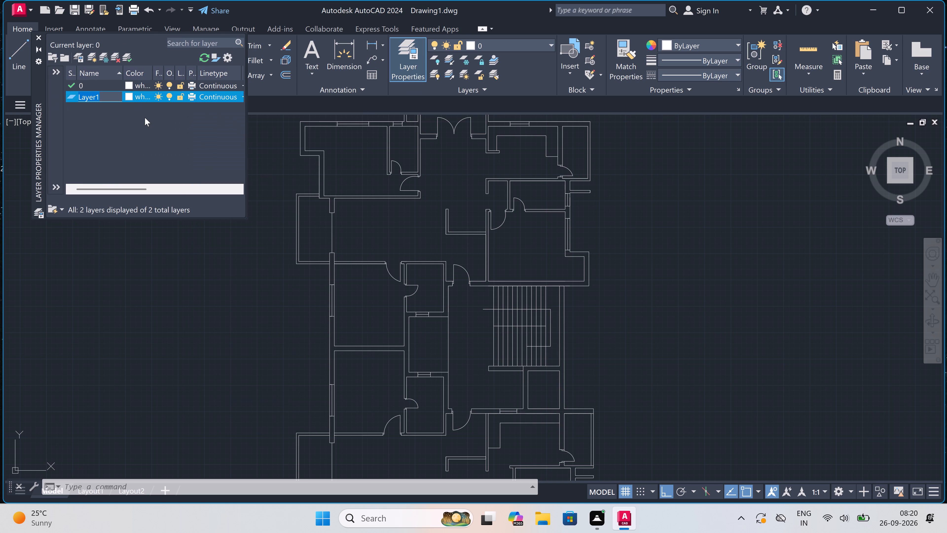
pyautogui.press('BackSpace')
pyautogui.press('l')
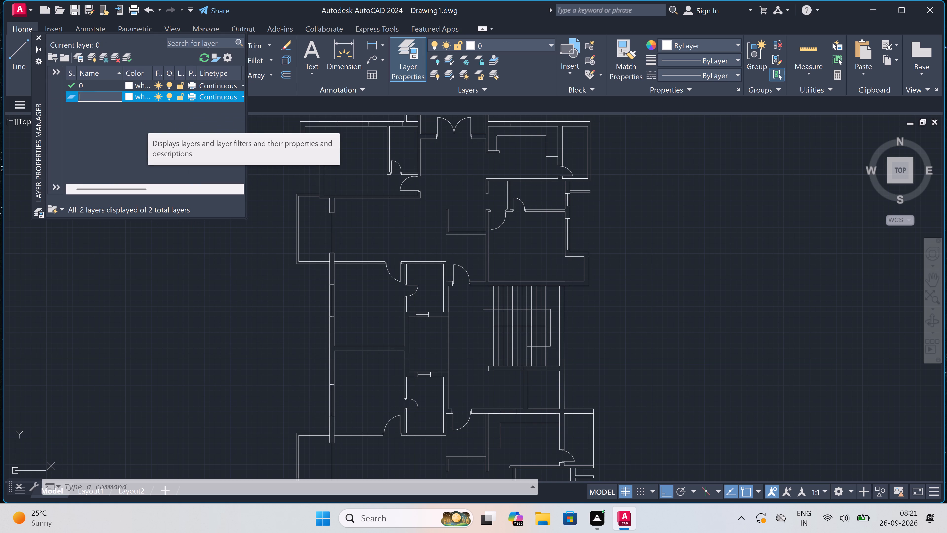
pyautogui.write('ine 1')
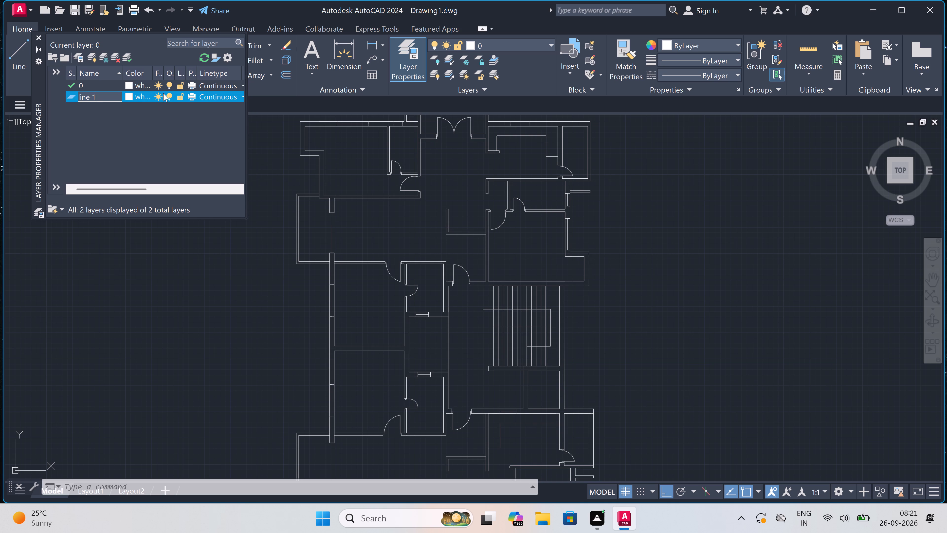
# Load the HIDDEN2 linetype and assign it to the "line 1" layer.
pyautogui.click(218, 94)
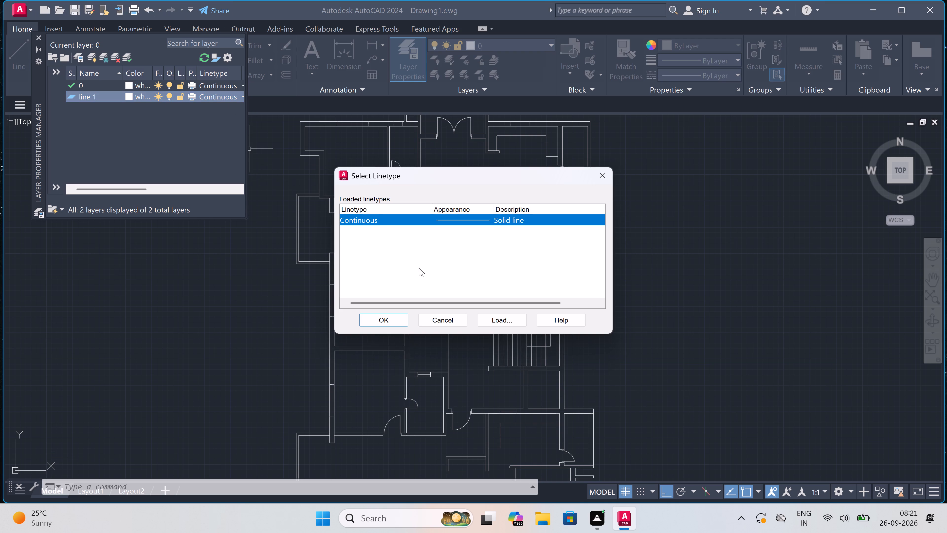
pyautogui.click(493, 318)
pyautogui.scroll(-6, 485, 277)
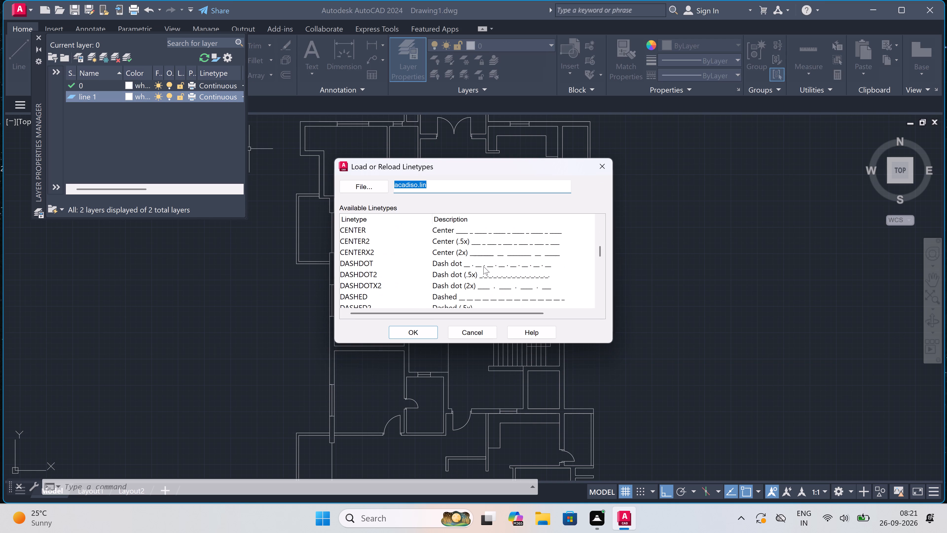
pyautogui.scroll(-5, 481, 262)
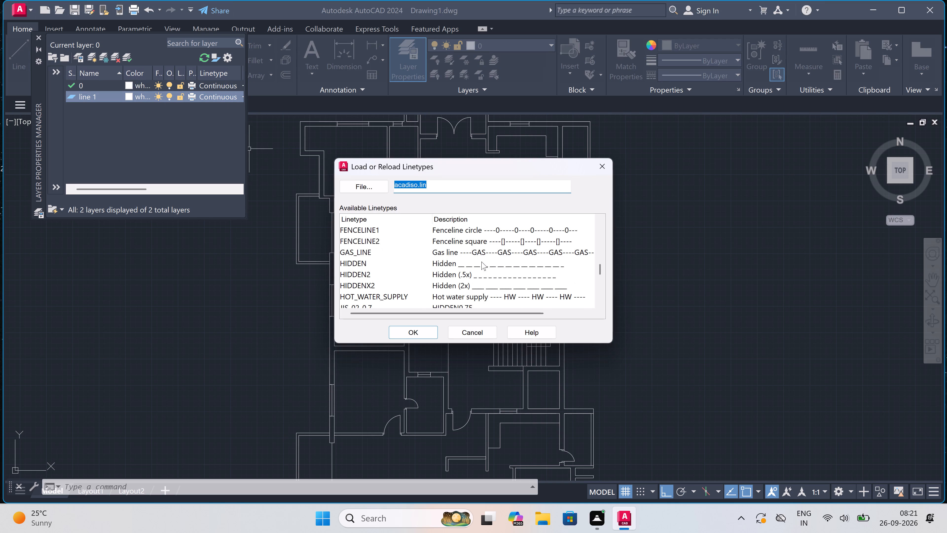
pyautogui.click(481, 272)
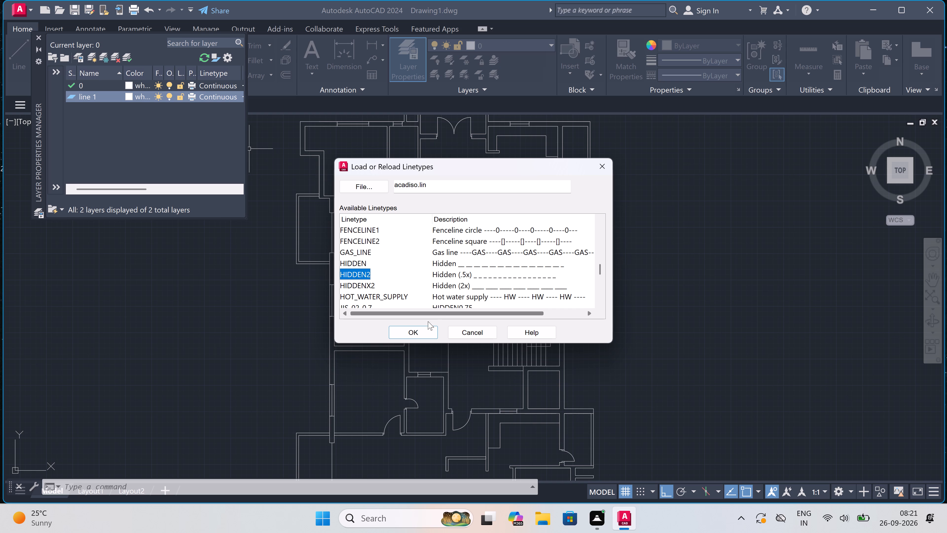
pyautogui.click(413, 329)
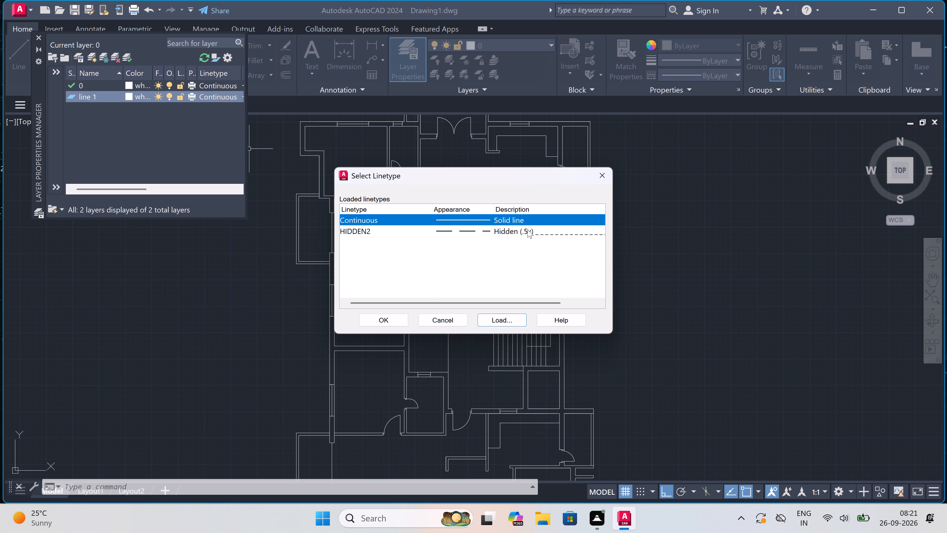
pyautogui.click(528, 229)
pyautogui.click(382, 316)
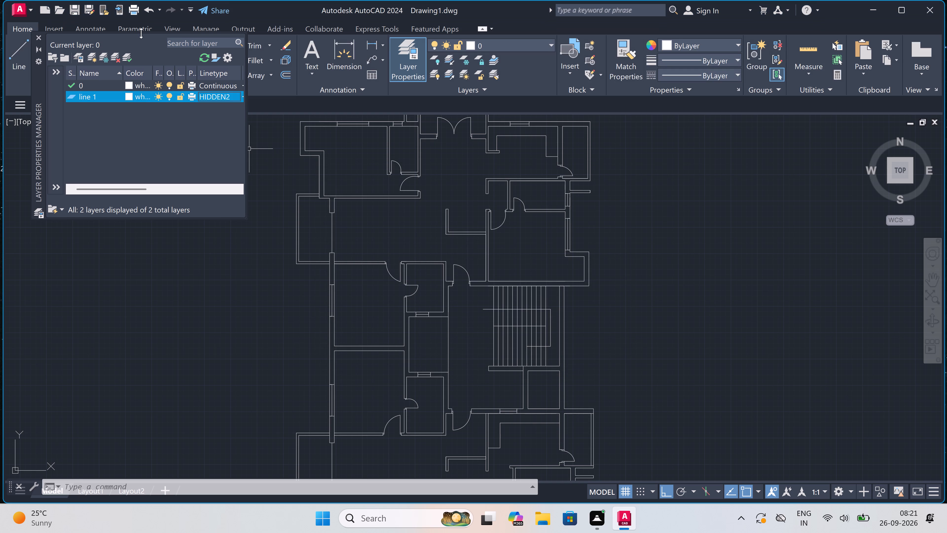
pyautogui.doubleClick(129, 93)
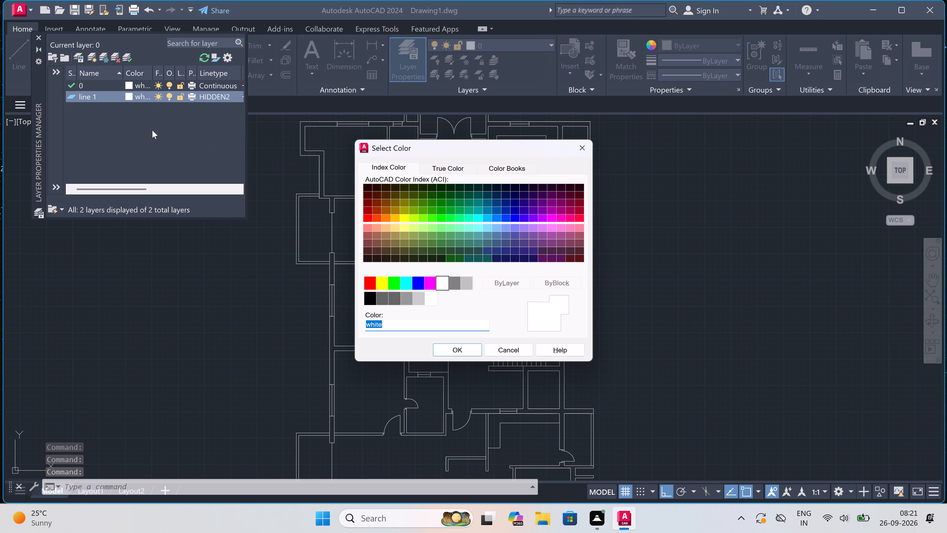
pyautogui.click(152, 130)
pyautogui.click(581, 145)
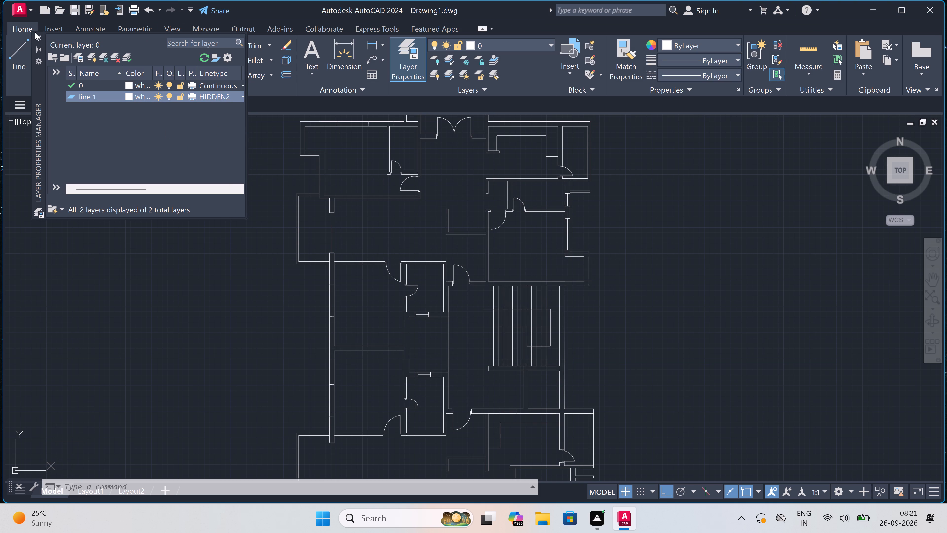
# Close the layer manager and make "line 1" the current layer.
pyautogui.click(35, 33)
pyautogui.click(478, 45)
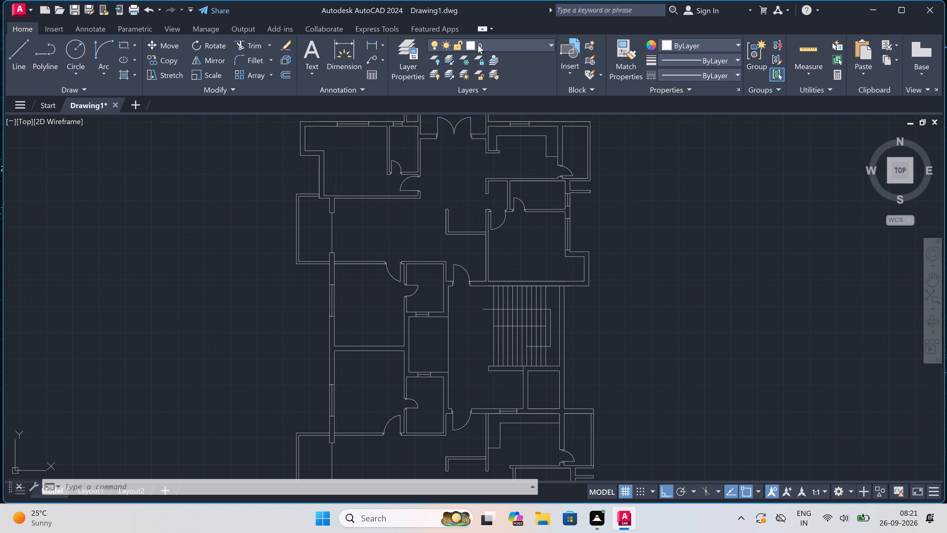
pyautogui.click(492, 72)
# Turn ortho off and draw two crossing diagonal lines between the corners of the small recess beside the upper double-door entrance.
pyautogui.scroll(-3, 489, 67)
pyautogui.scroll(-3, 461, 233)
pyautogui.scroll(4, 438, 176)
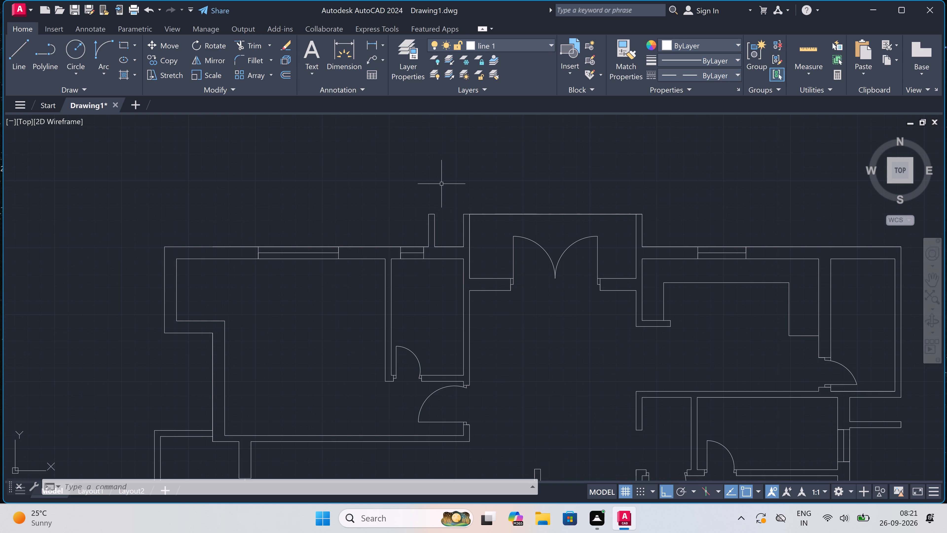
pyautogui.press('l')
pyautogui.press('space')
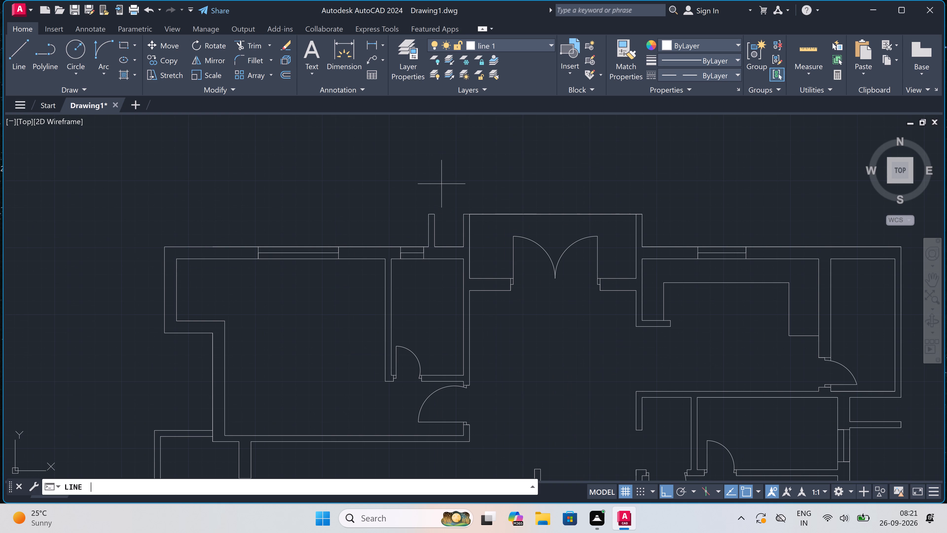
pyautogui.scroll(2, 439, 211)
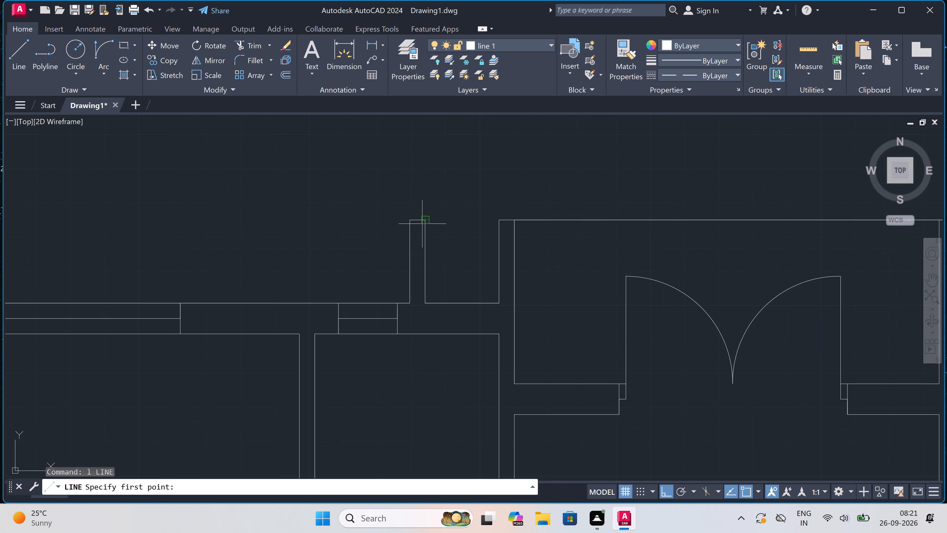
pyautogui.click(426, 216)
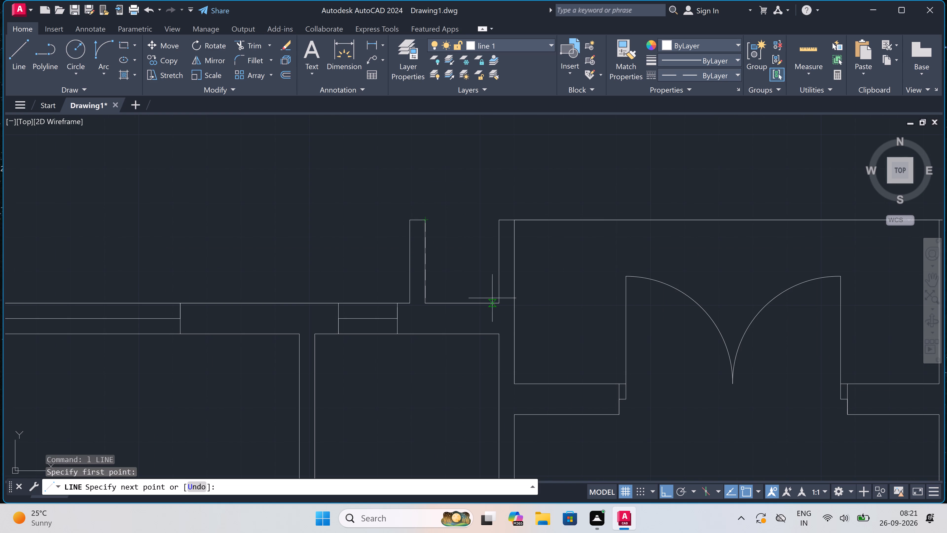
pyautogui.press('F8')
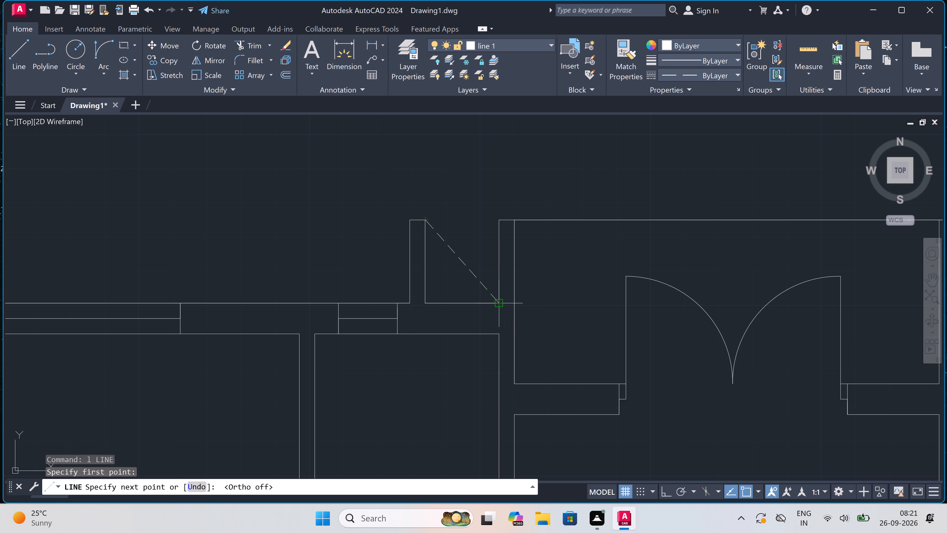
pyautogui.click(496, 300)
pyautogui.press('Escape')
pyautogui.press('space')
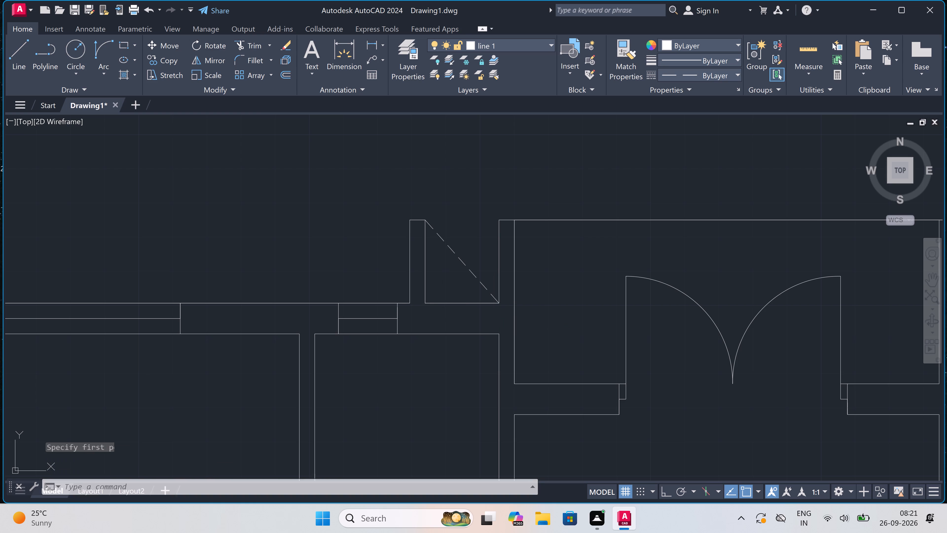
pyautogui.click(426, 303)
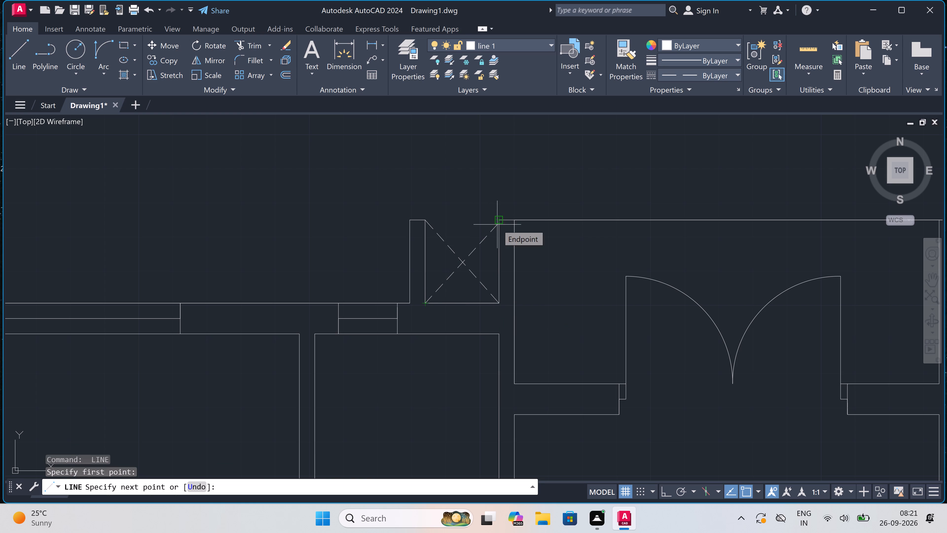
pyautogui.scroll(3, 497, 224)
pyautogui.click(503, 211)
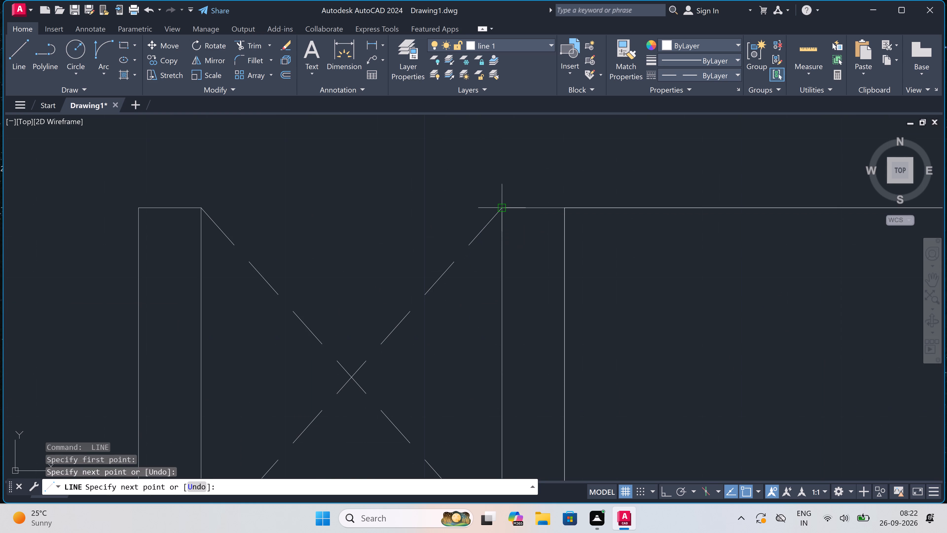
pyautogui.press('Escape')
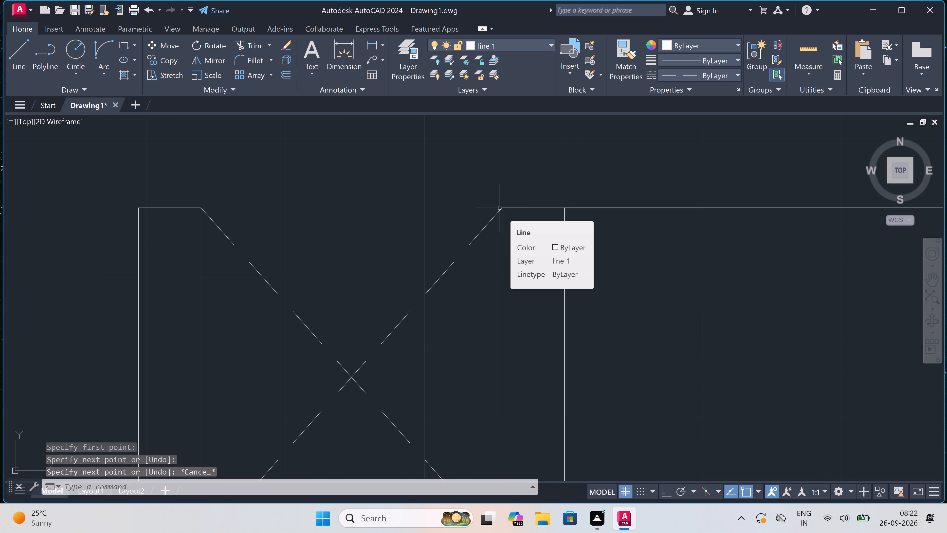
# Draw two crossing diagonal lines between the corners of the narrow recess on the upper half's east outer wall, above the projecting wall stub.
pyautogui.press('space')
pyautogui.scroll(-3, 484, 217)
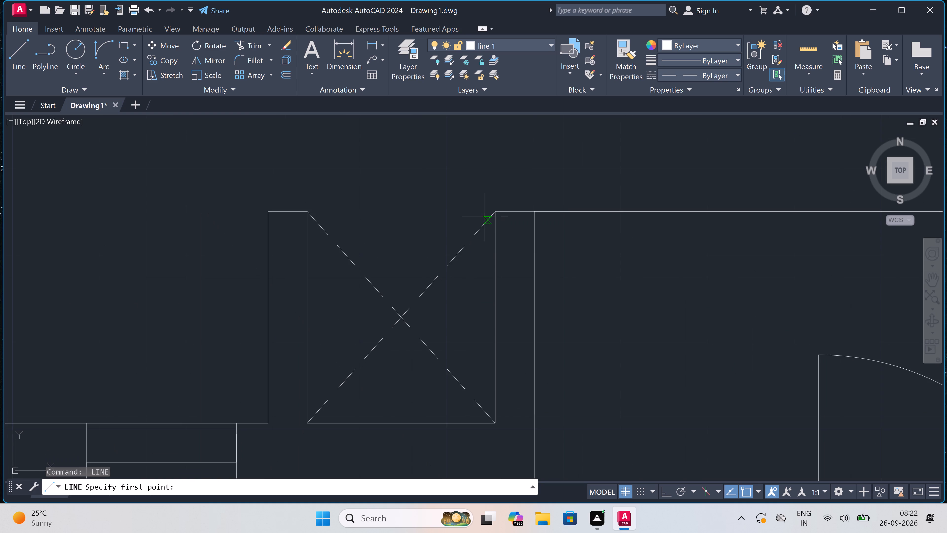
pyautogui.scroll(-4, 484, 216)
pyautogui.scroll(-1, 588, 232)
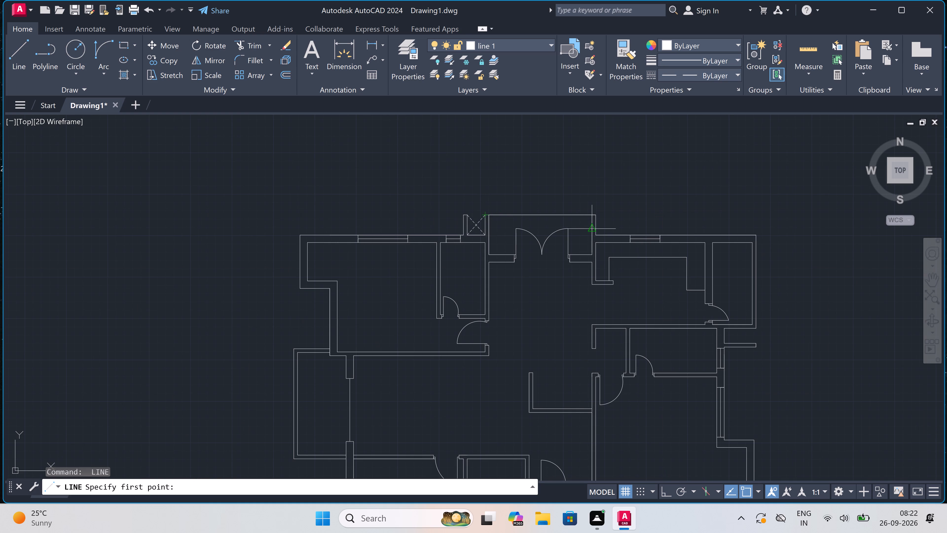
pyautogui.scroll(-1, 588, 232)
pyautogui.scroll(3, 645, 264)
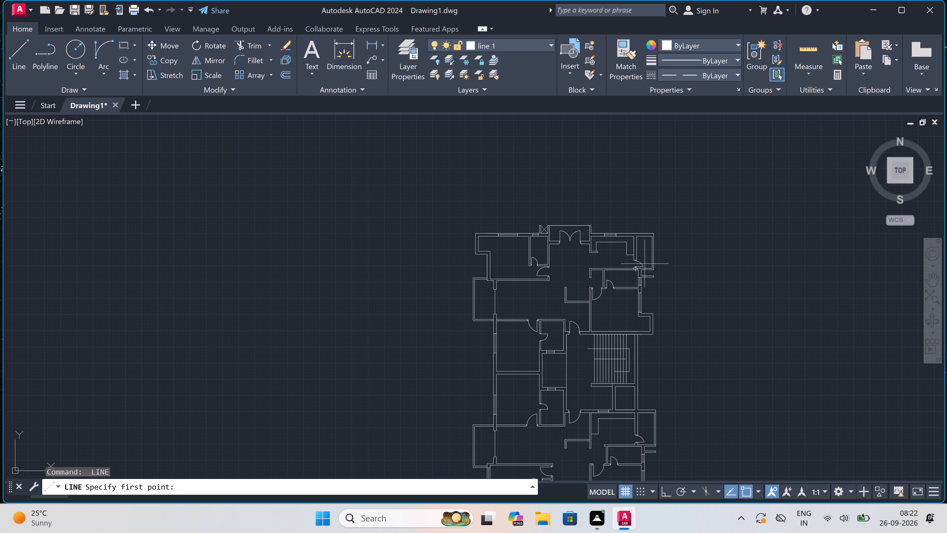
pyautogui.scroll(2, 674, 278)
pyautogui.scroll(1, 612, 289)
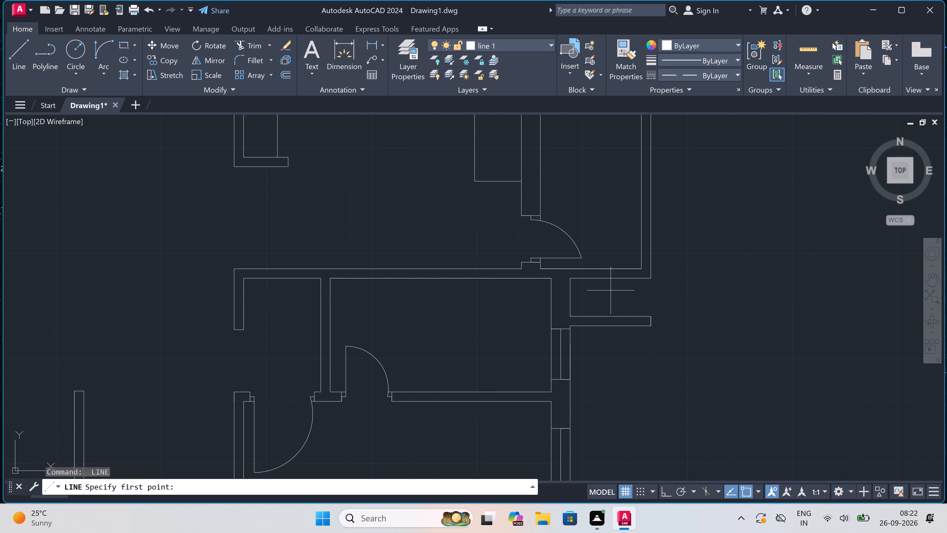
pyautogui.scroll(1, 612, 289)
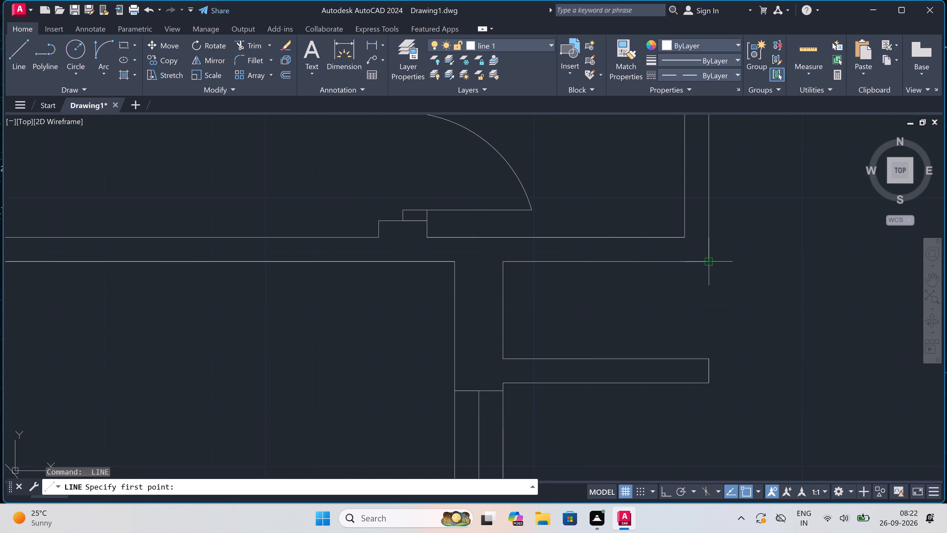
pyautogui.moveTo(711, 261); pyautogui.dragTo(707, 264)
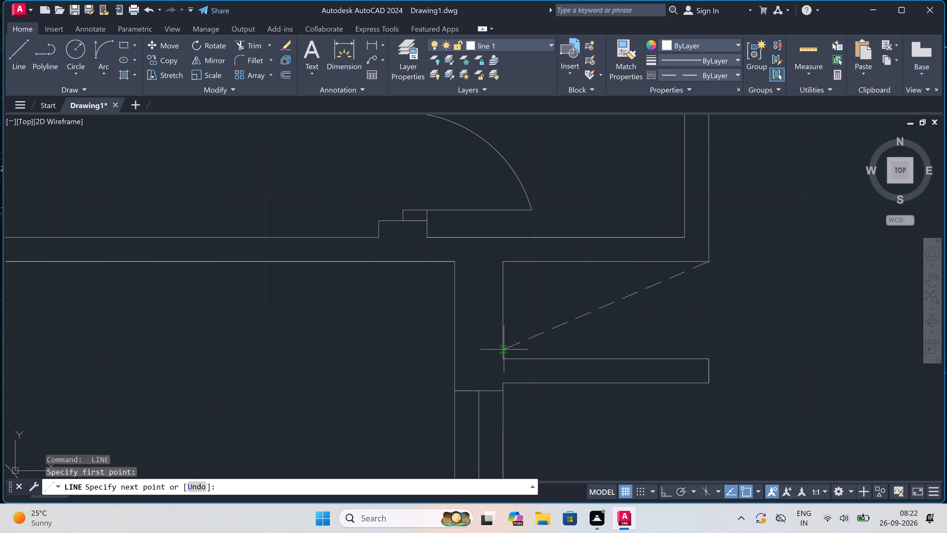
pyautogui.click(503, 360)
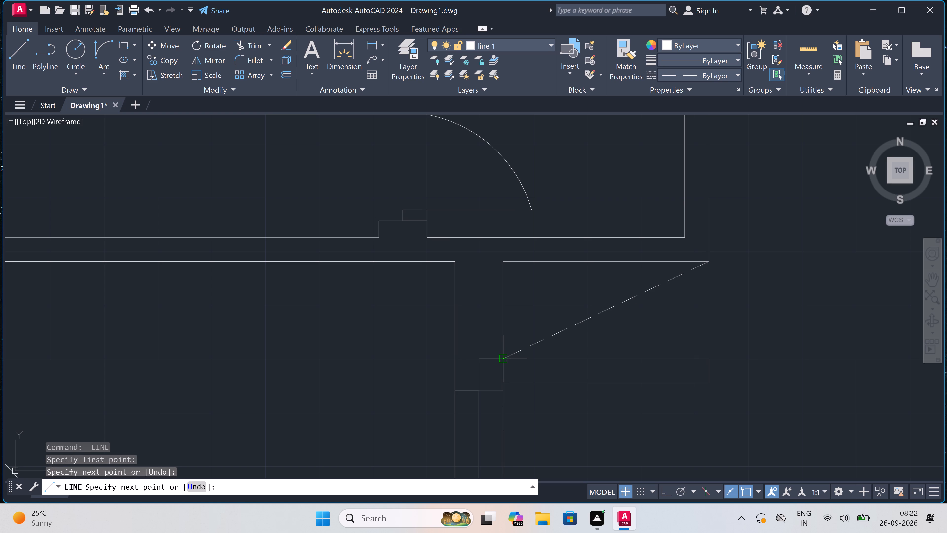
pyautogui.press('Escape')
pyautogui.press('space')
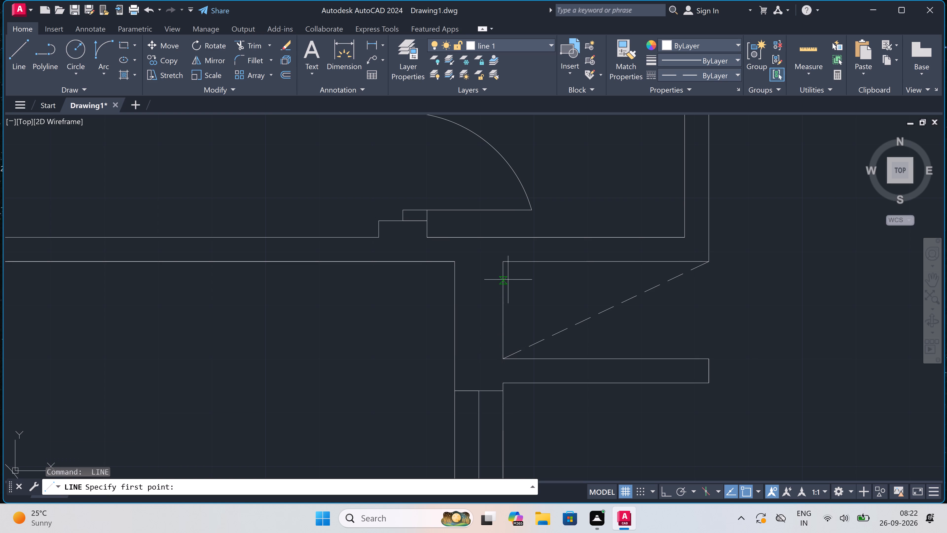
pyautogui.click(505, 262)
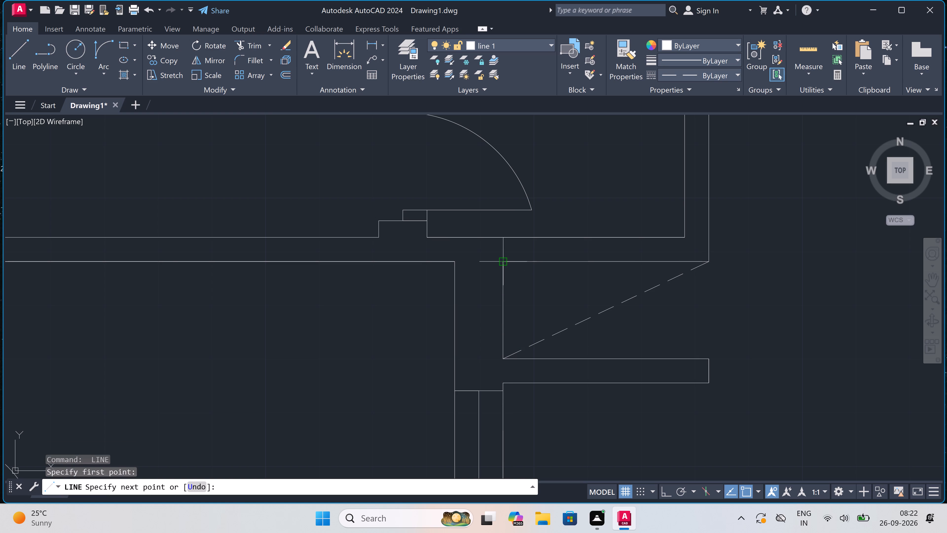
pyautogui.doubleClick(708, 357)
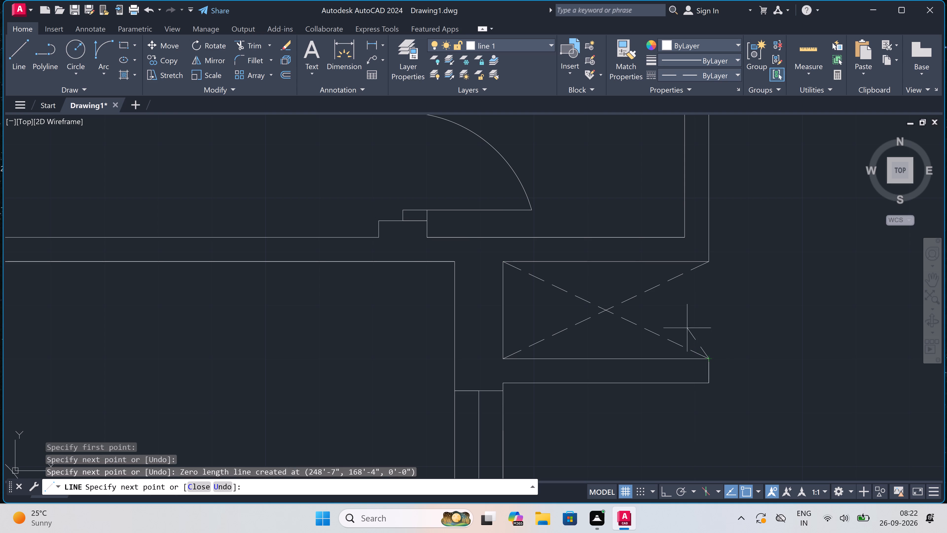
pyautogui.press('Escape')
# Draw two crossing diagonal lines between the corners of the small recess beside the lower double-door entrance.
pyautogui.scroll(-6, 594, 251)
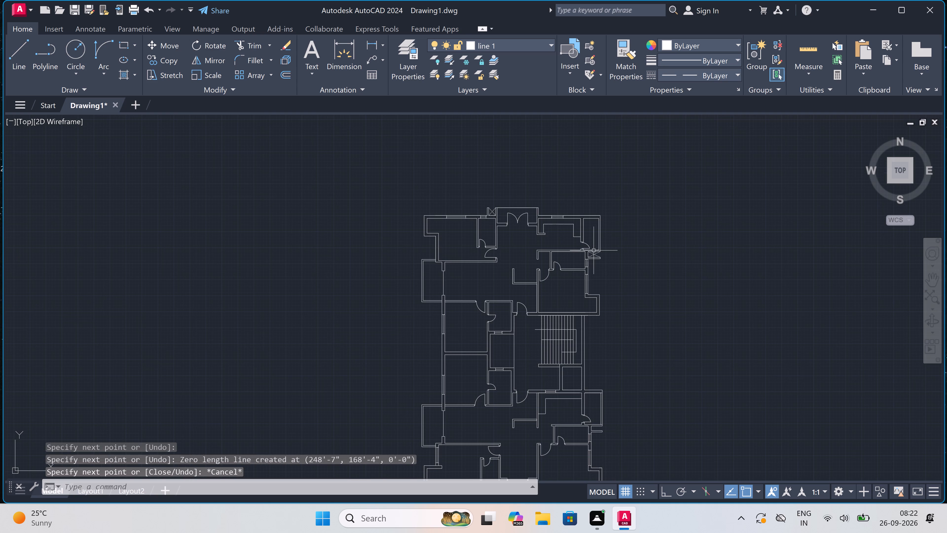
pyautogui.scroll(-1, 594, 250)
pyautogui.scroll(2, 506, 408)
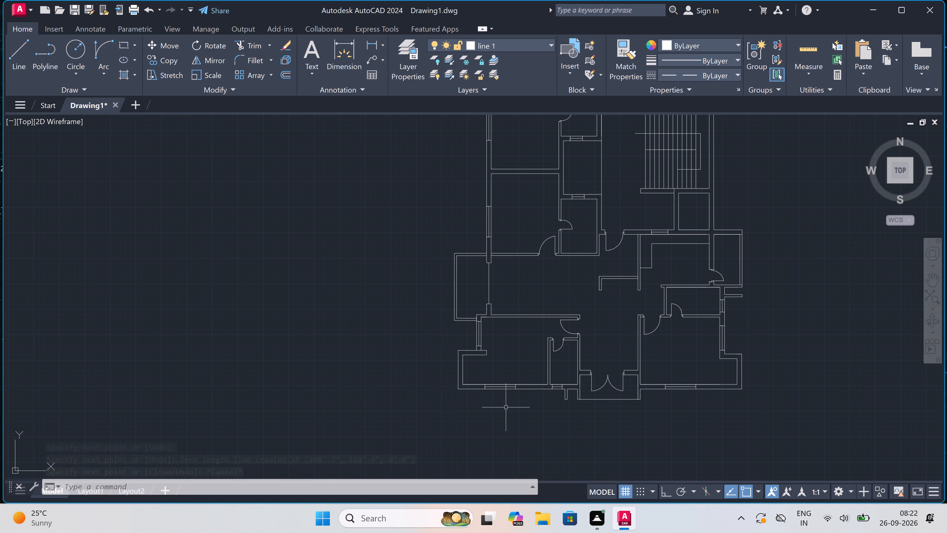
pyautogui.scroll(4, 575, 401)
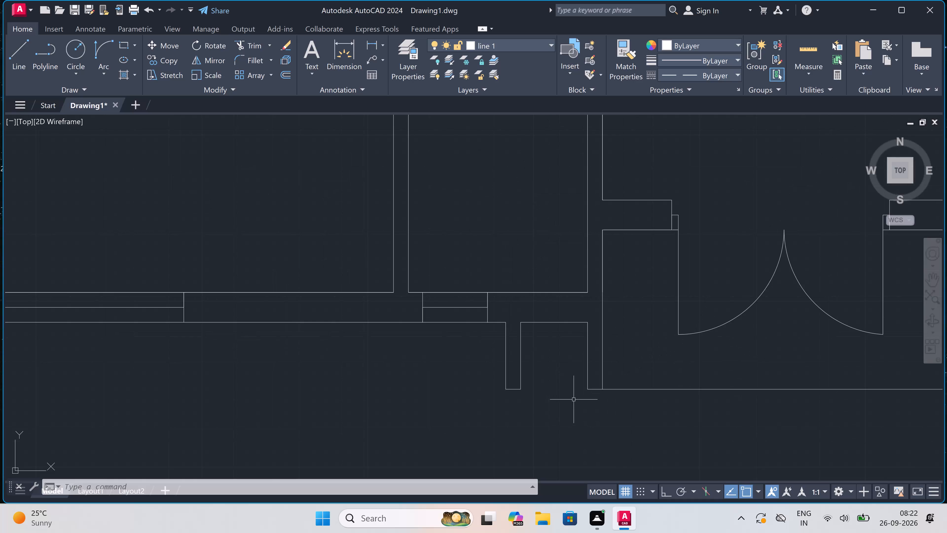
pyautogui.scroll(1, 570, 389)
pyautogui.press('space')
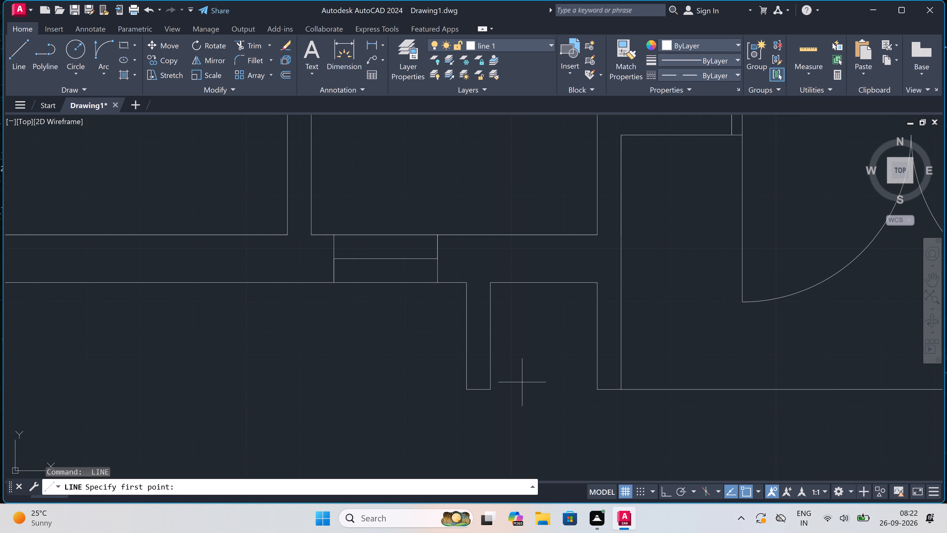
pyautogui.moveTo(493, 391); pyautogui.dragTo(494, 388)
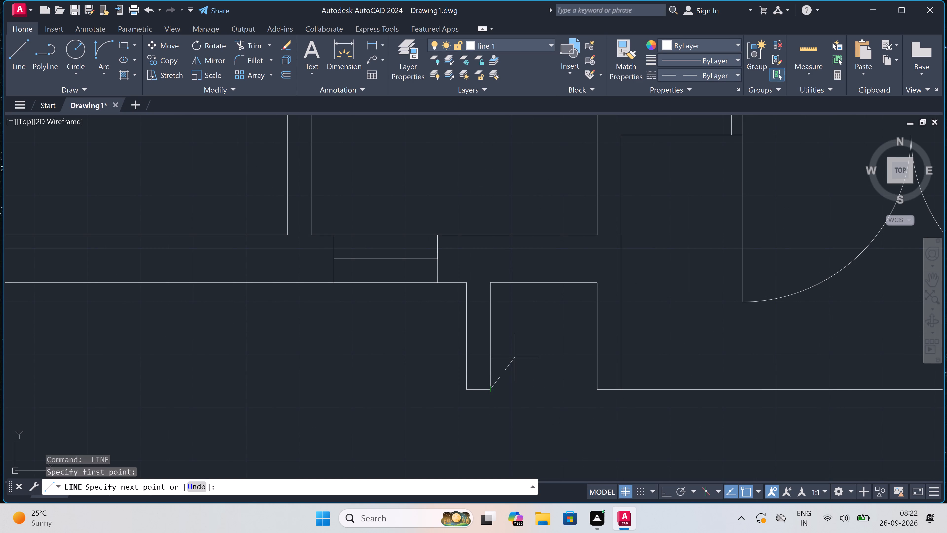
pyautogui.click(595, 285)
pyautogui.press('Escape')
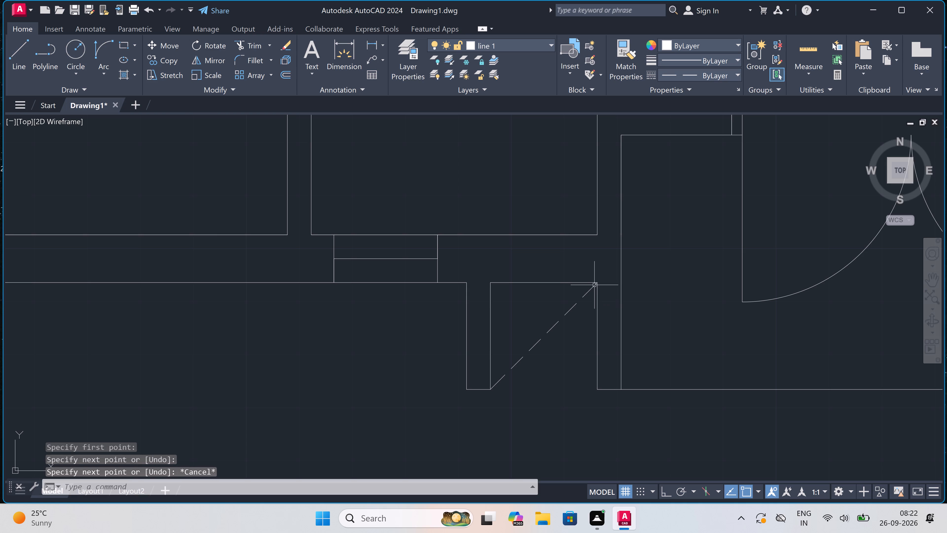
pyautogui.press('space')
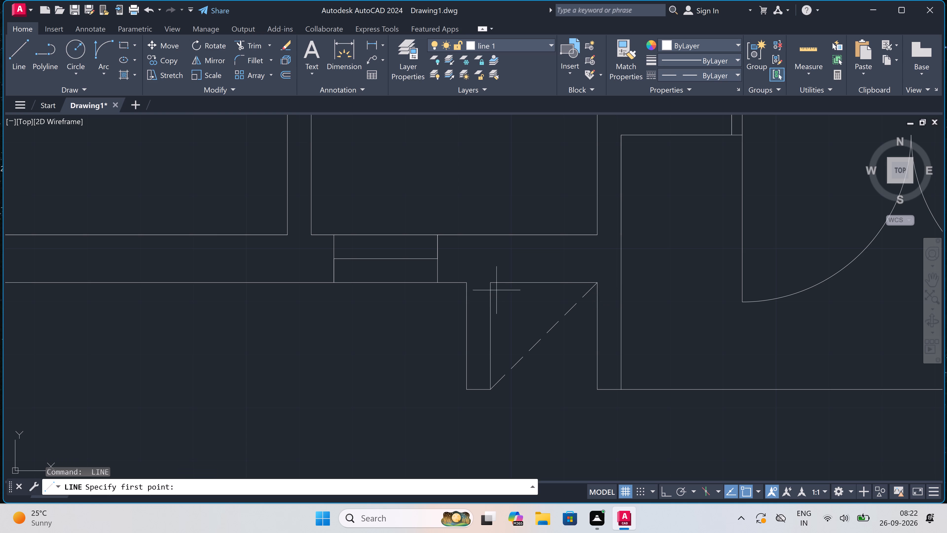
pyautogui.click(491, 283)
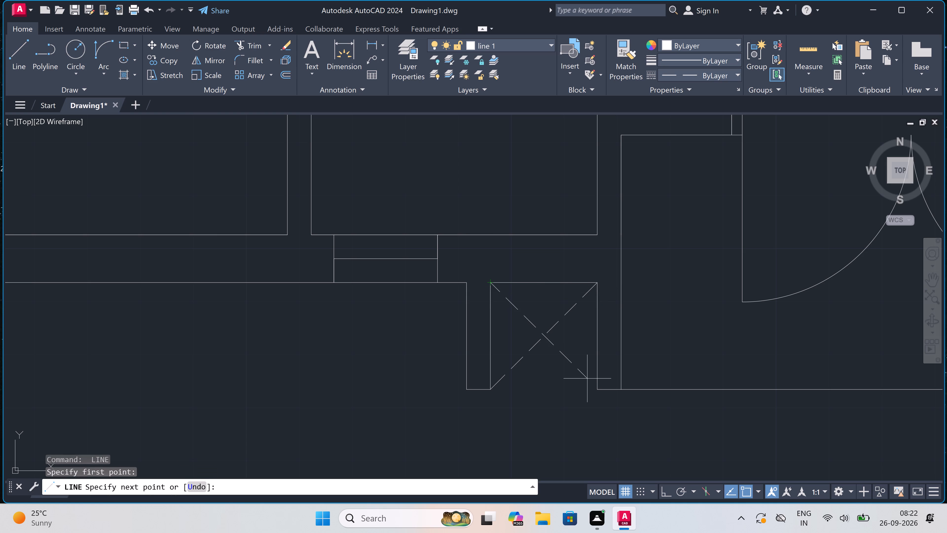
pyautogui.click(601, 390)
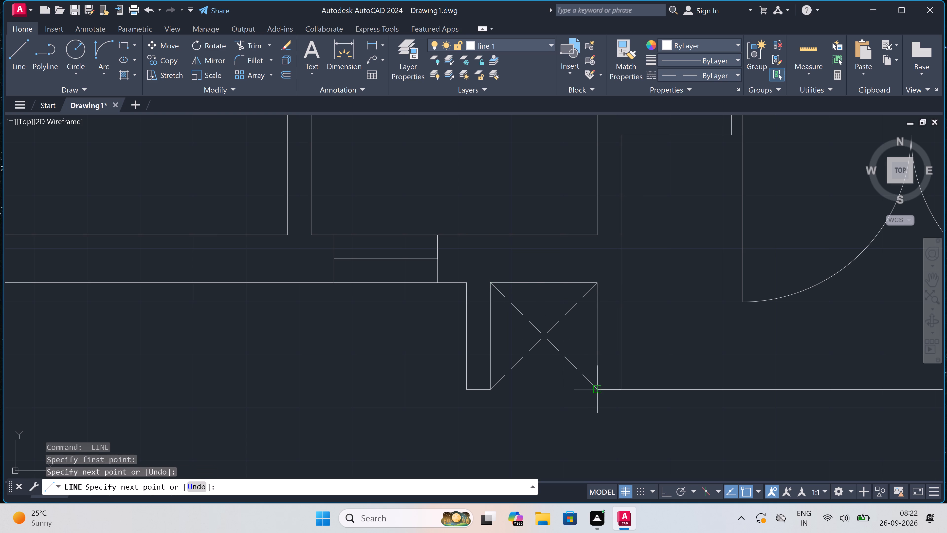
pyautogui.press('Escape')
# Draw two crossing diagonal lines between the corners of the narrow recess on the lower half's east outer wall, above the projecting wall stub.
pyautogui.scroll(-5, 546, 375)
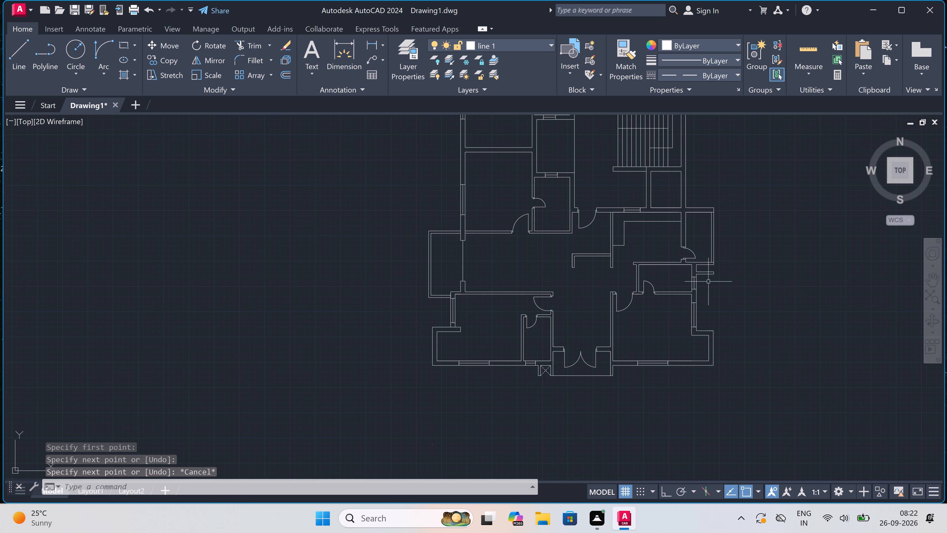
pyautogui.scroll(4, 710, 272)
pyautogui.scroll(1, 710, 250)
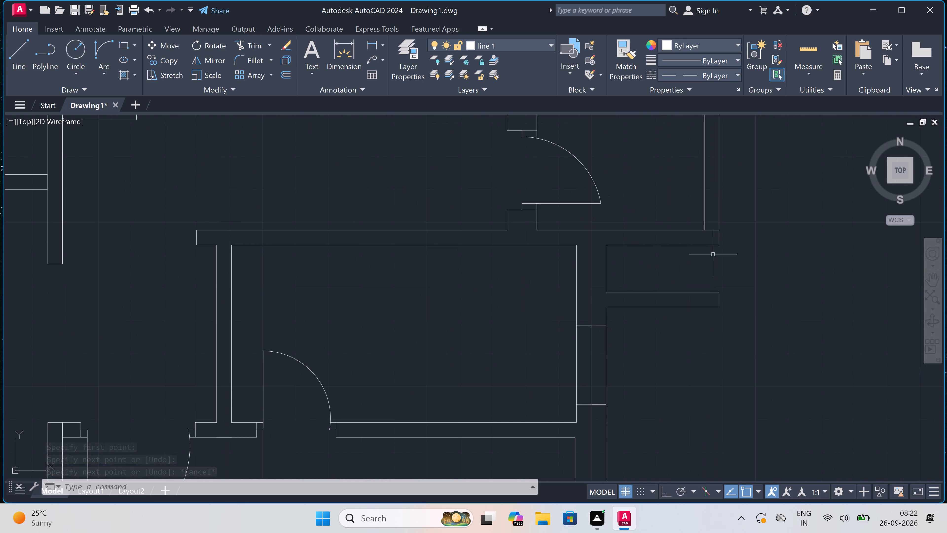
pyautogui.scroll(1, 710, 251)
pyautogui.press('space')
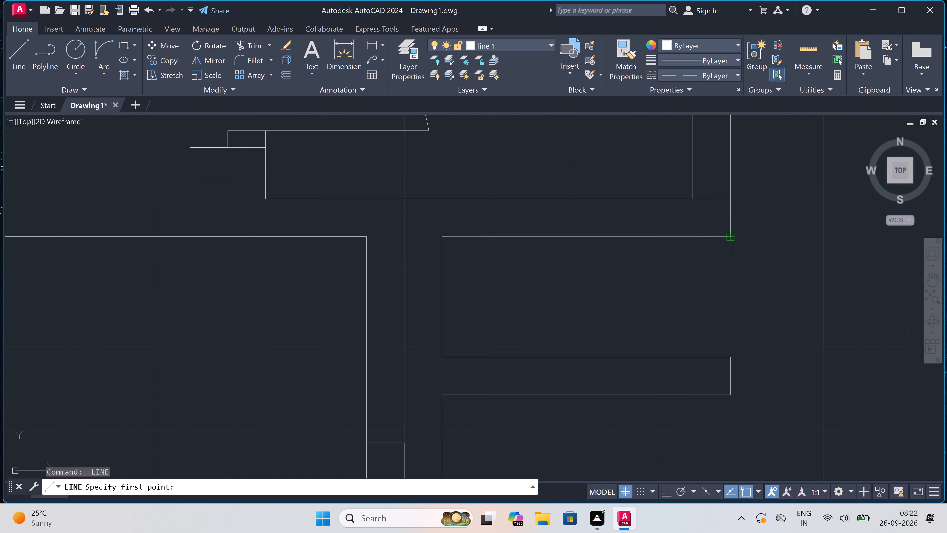
pyautogui.moveTo(731, 235); pyautogui.dragTo(730, 246)
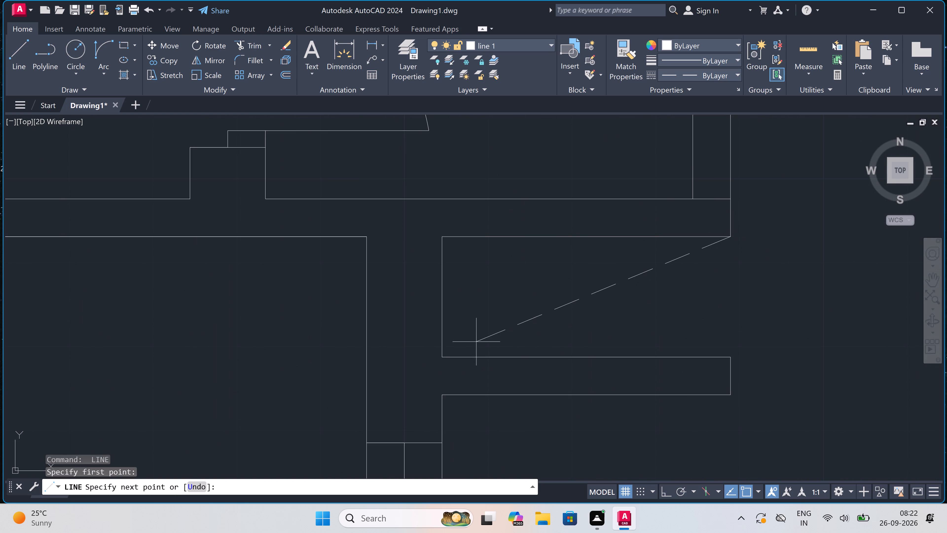
pyautogui.click(444, 354)
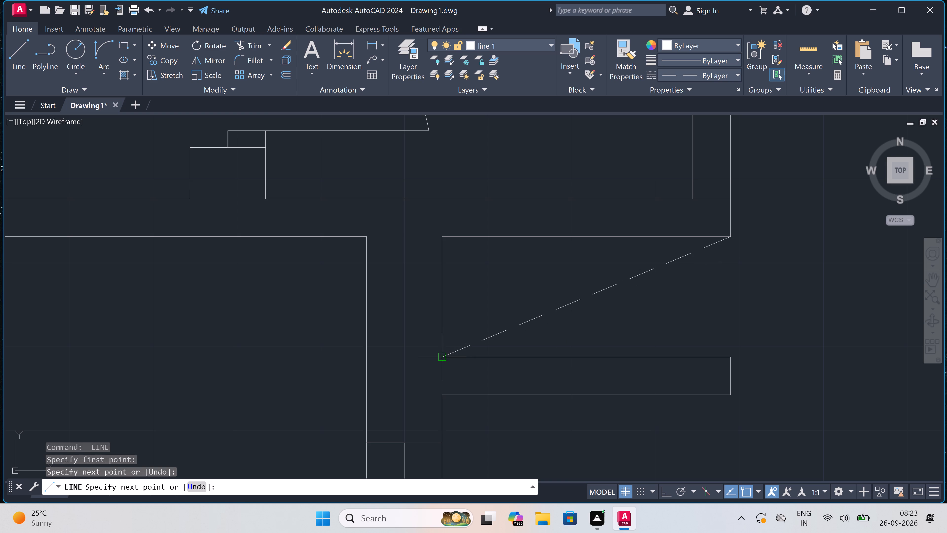
pyautogui.press('Escape')
pyautogui.press('space')
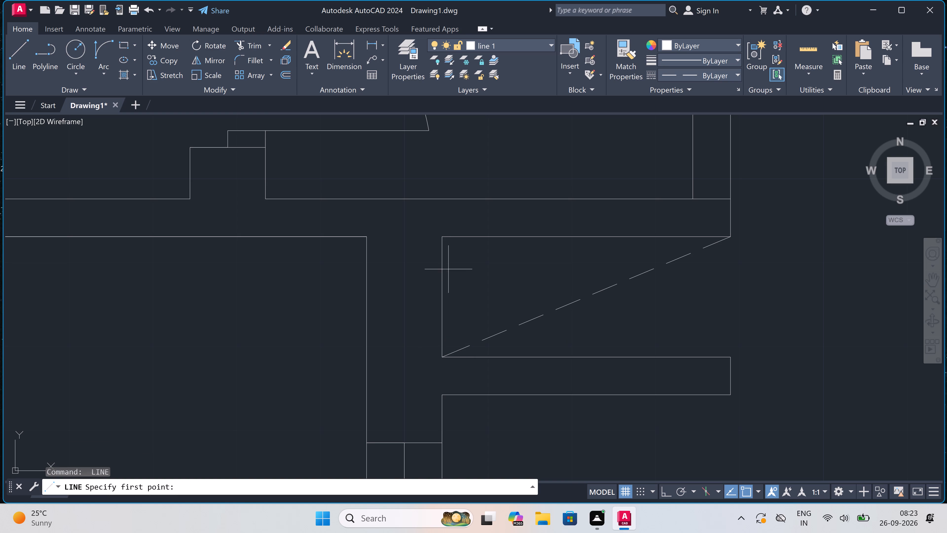
pyautogui.click(444, 234)
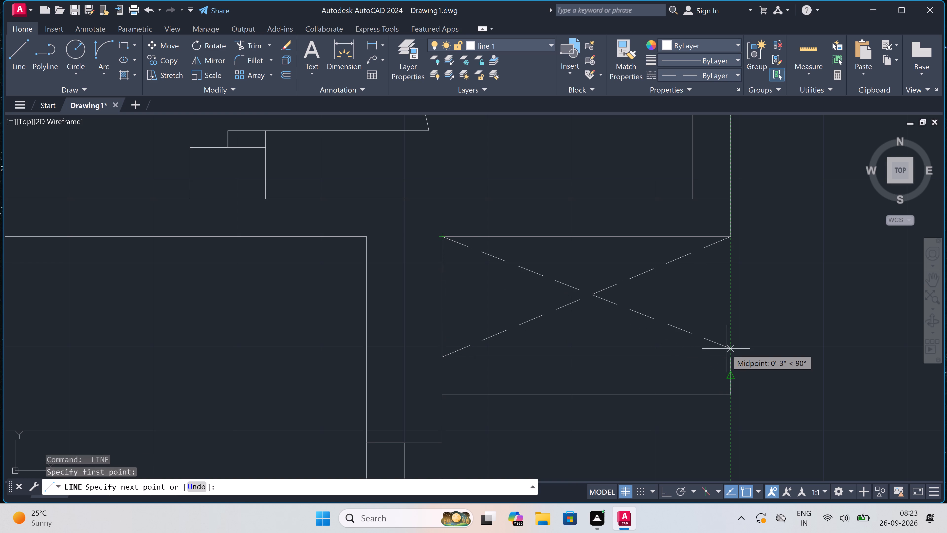
pyautogui.click(729, 356)
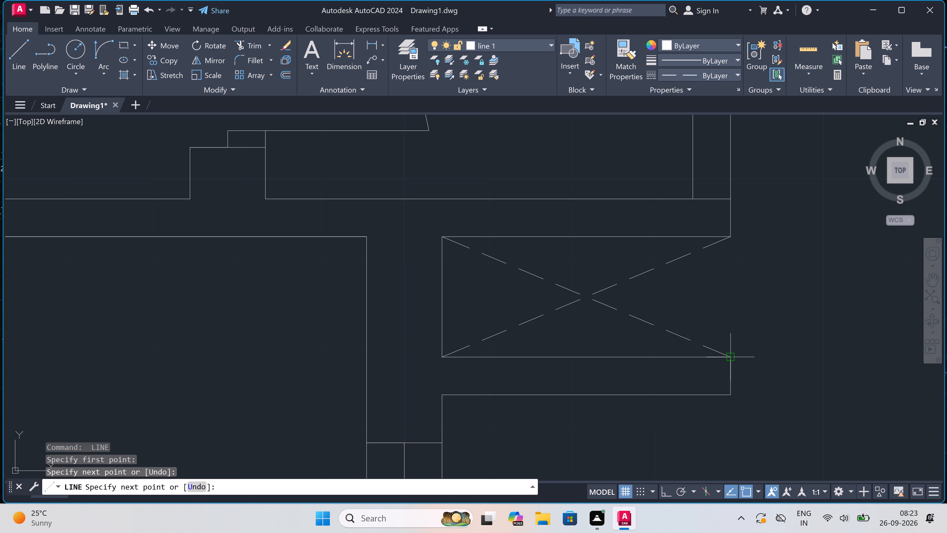
pyautogui.press('Escape')
# Make layer 0 the current layer.
pyautogui.scroll(-3, 619, 310)
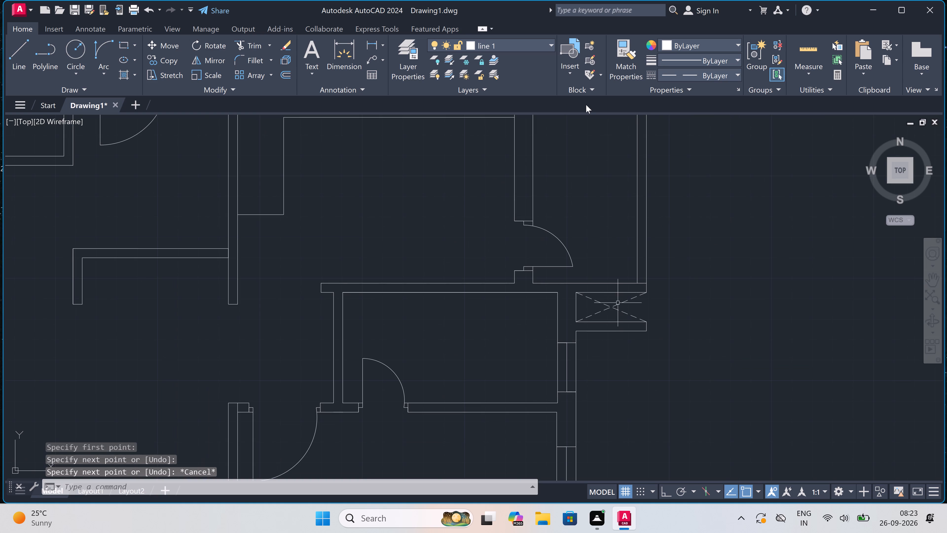
pyautogui.click(524, 46)
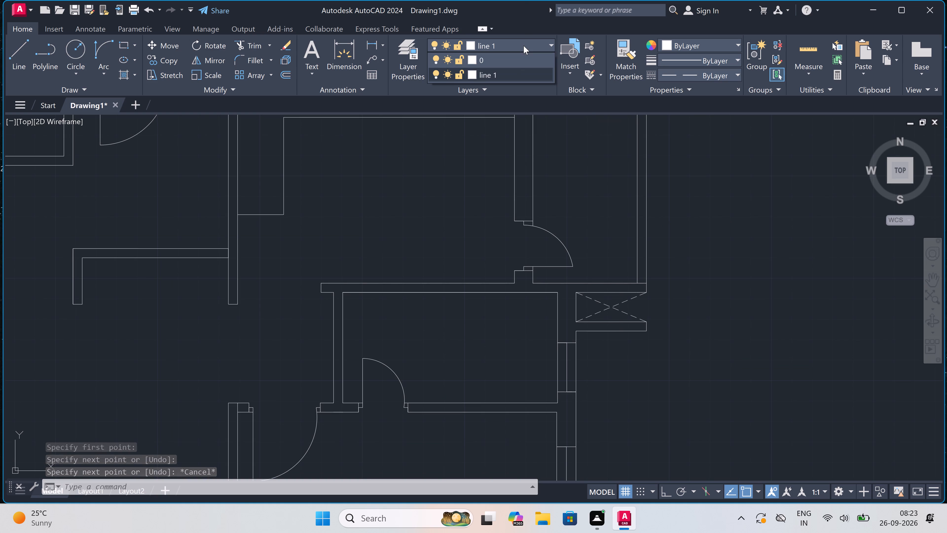
pyautogui.click(512, 62)
# Examine the overall floor plan, the rooms around the staircase and the rooms beside the upper entrance.
pyautogui.scroll(-1, 535, 147)
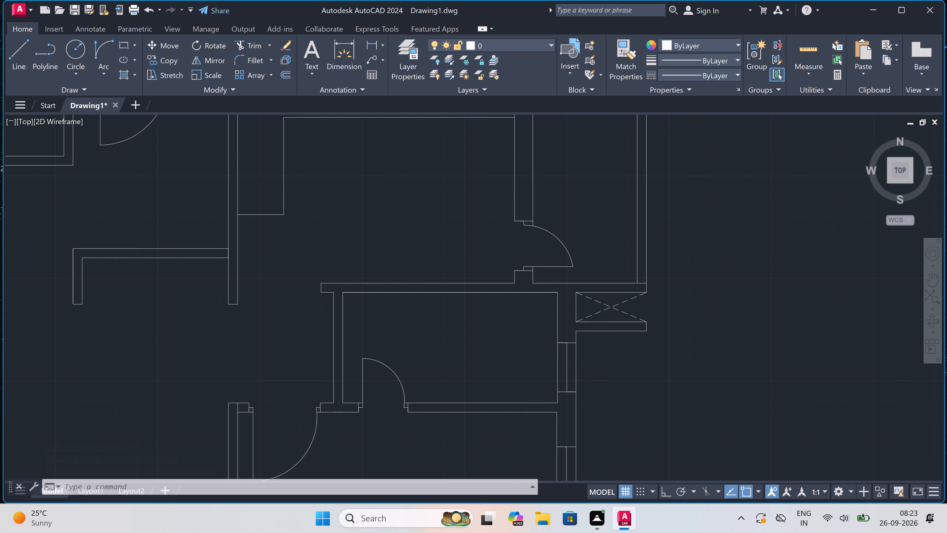
pyautogui.scroll(-1, 535, 147)
pyautogui.scroll(-2, 528, 185)
pyautogui.scroll(-1, 506, 347)
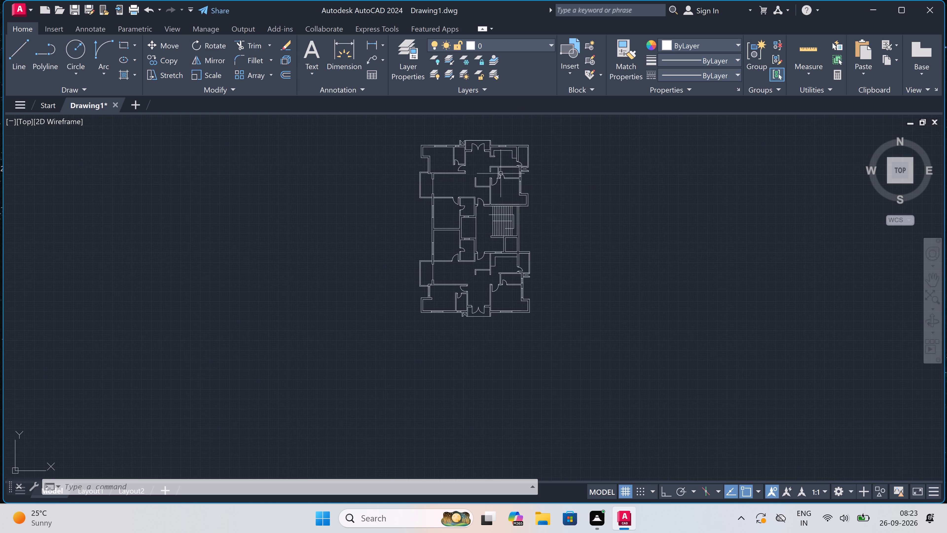
pyautogui.scroll(-1, 484, 206)
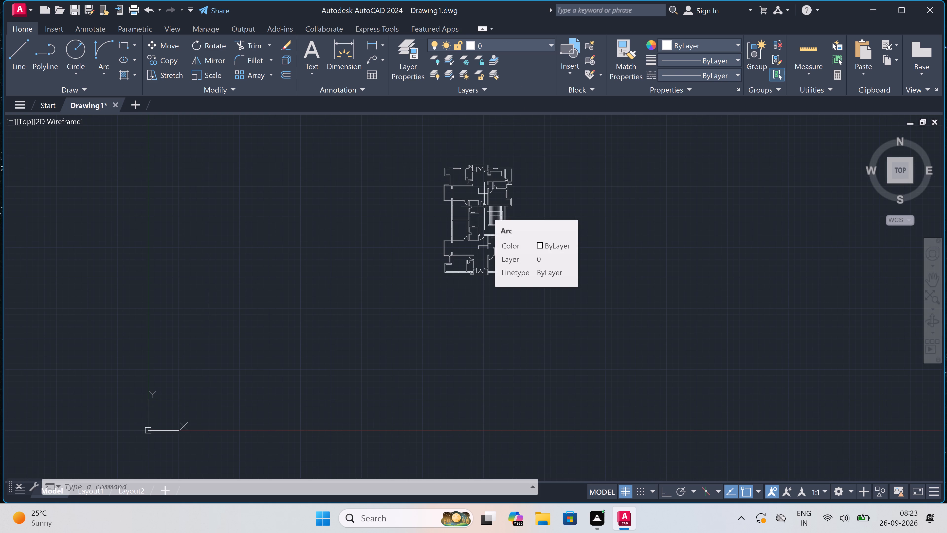
pyautogui.scroll(2, 482, 211)
pyautogui.scroll(2, 470, 265)
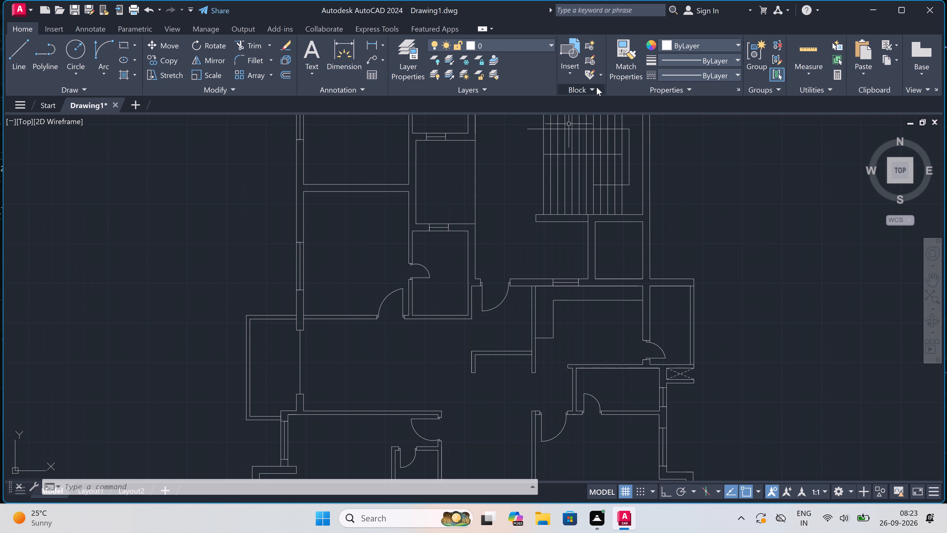
pyautogui.press('Escape')
pyautogui.scroll(-3, 529, 325)
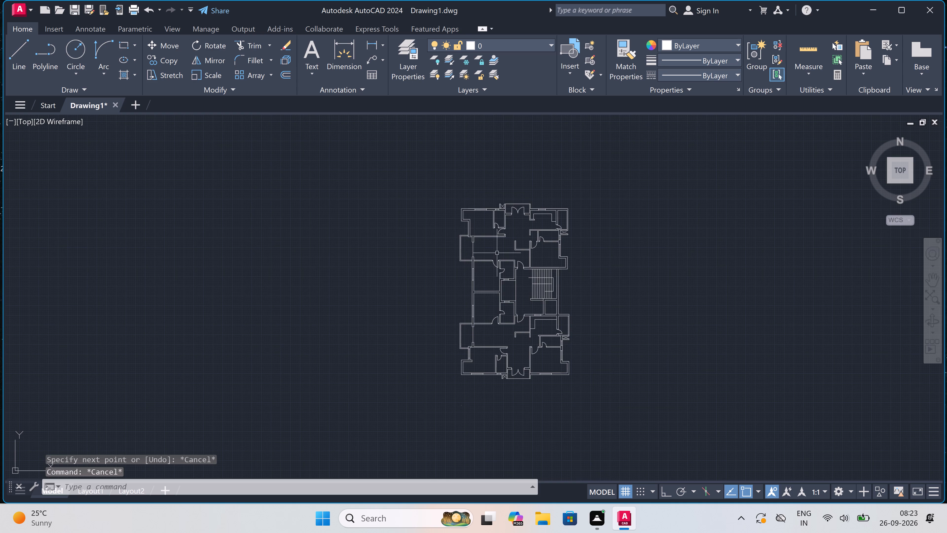
pyautogui.scroll(4, 481, 209)
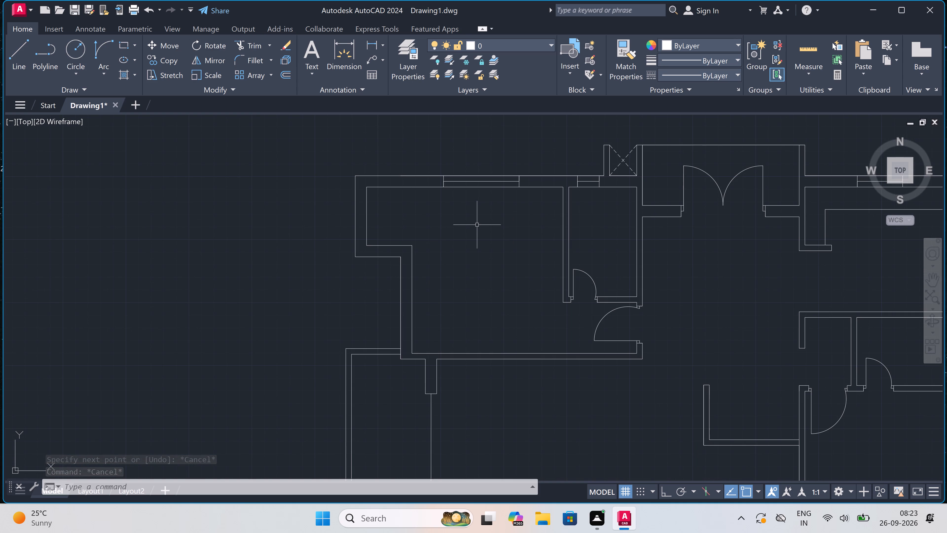
pyautogui.scroll(-3, 477, 225)
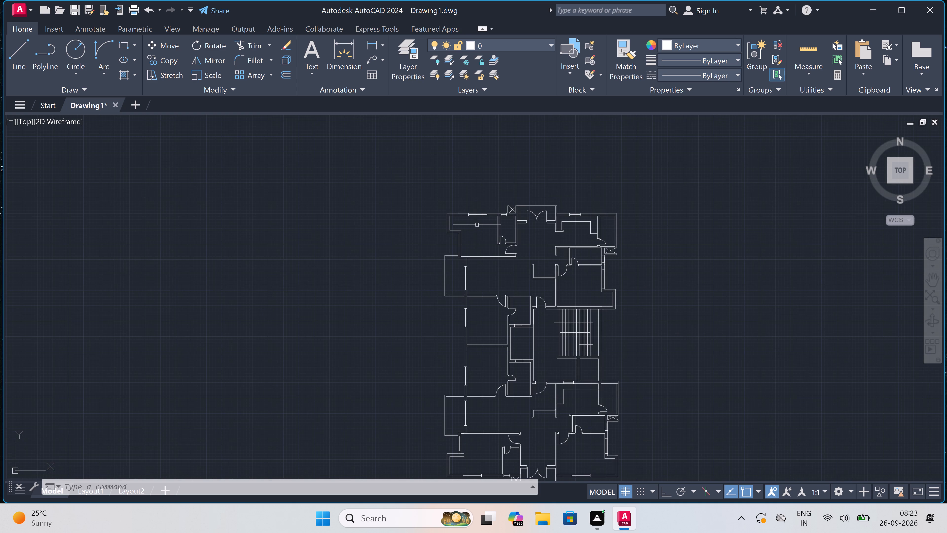
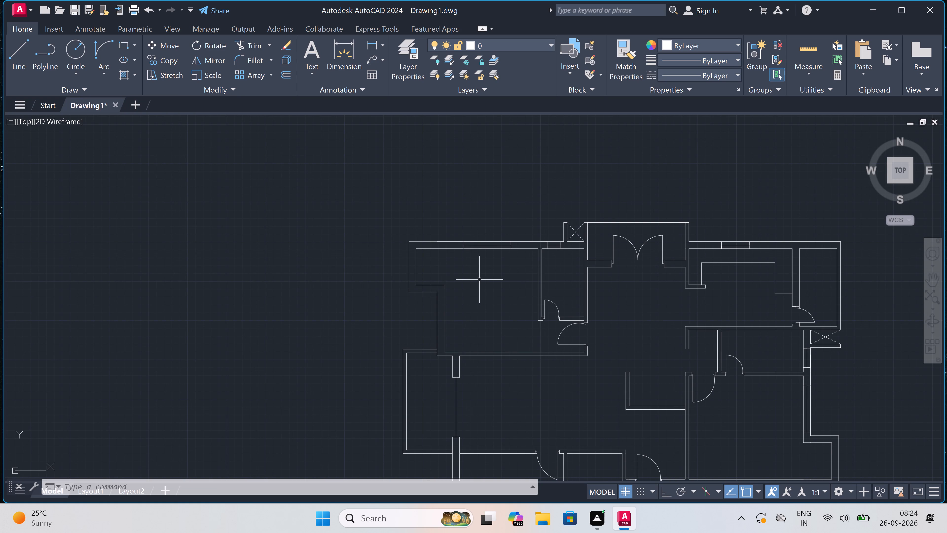
# Draw a 5' window in the outer wall east of the staircase, with a centre line and an end line across the wall at each end.
pyautogui.scroll(-2, 488, 248)
pyautogui.scroll(3, 502, 388)
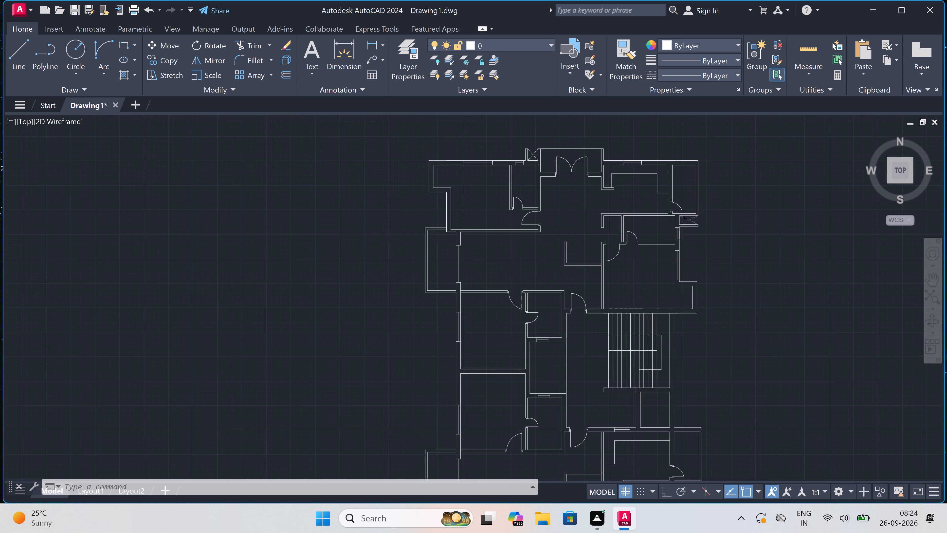
pyautogui.scroll(-3, 504, 312)
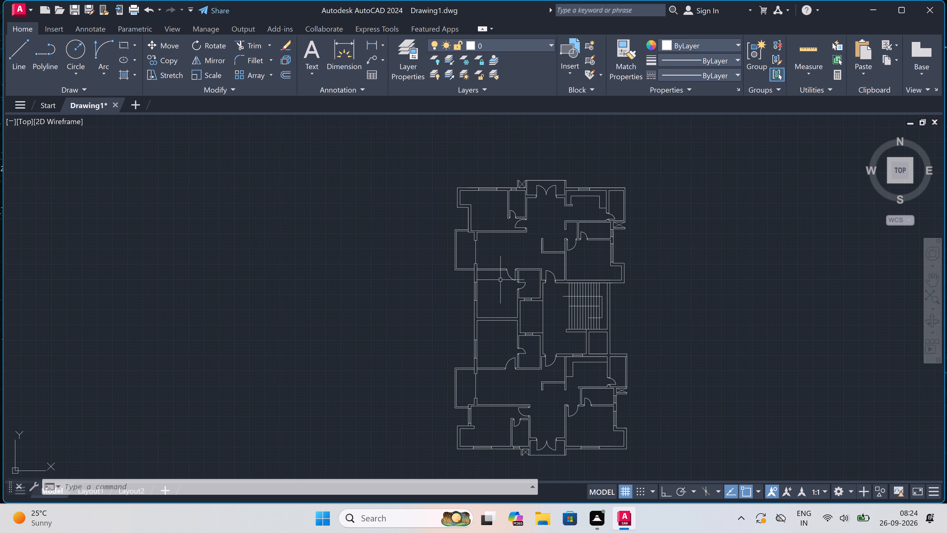
pyautogui.scroll(3, 627, 294)
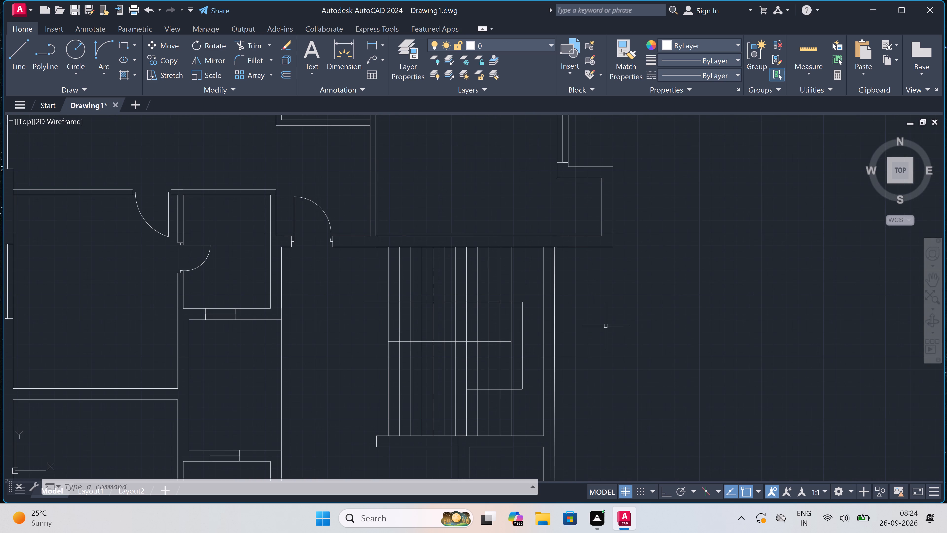
pyautogui.press('l')
pyautogui.press('space')
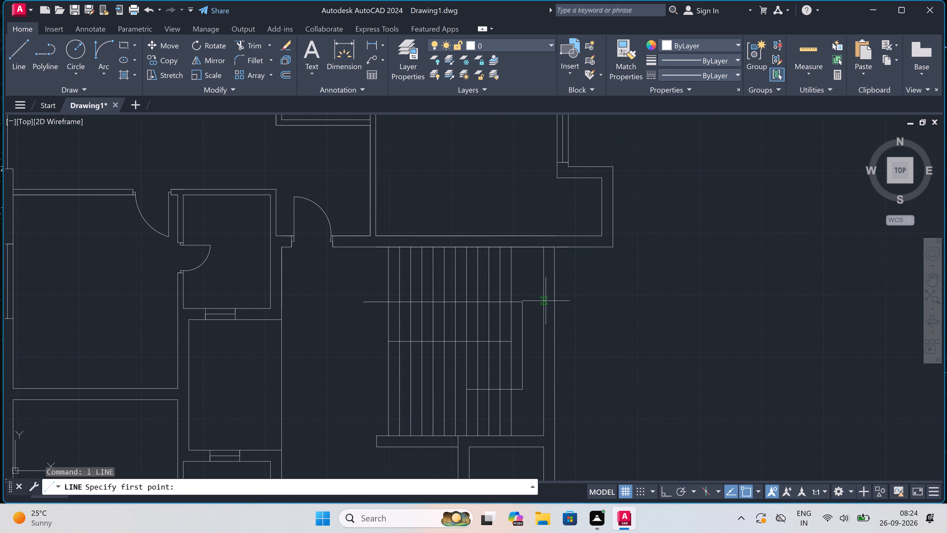
pyautogui.click(546, 301)
pyautogui.click(557, 300)
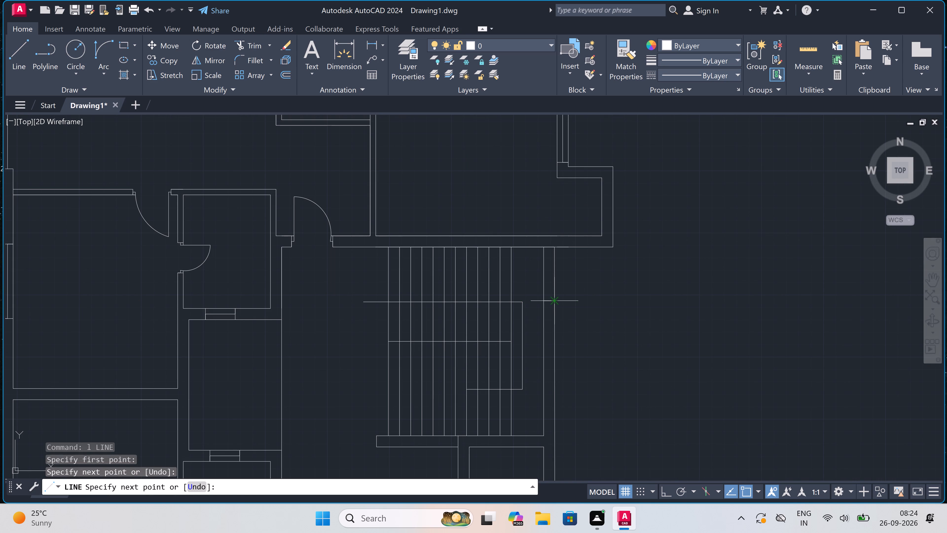
pyautogui.click(547, 299)
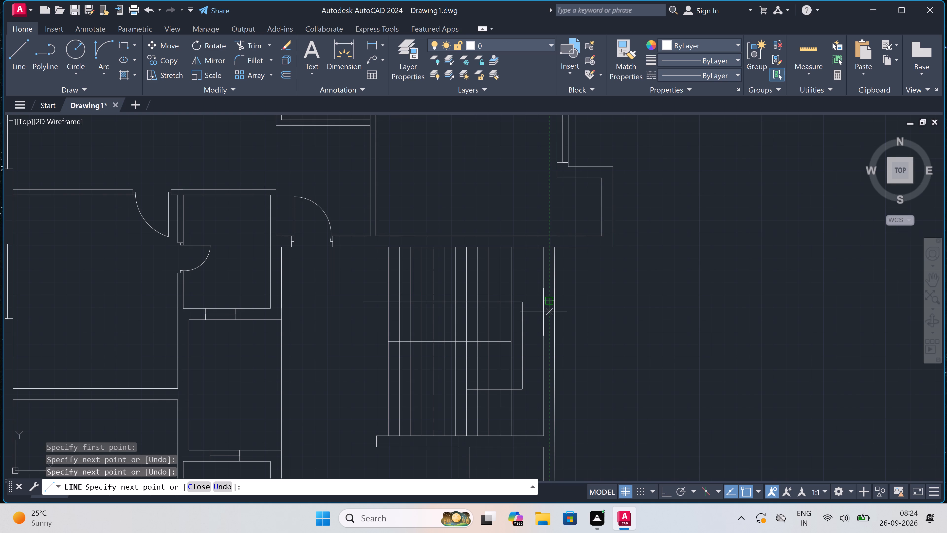
pyautogui.press('F8')
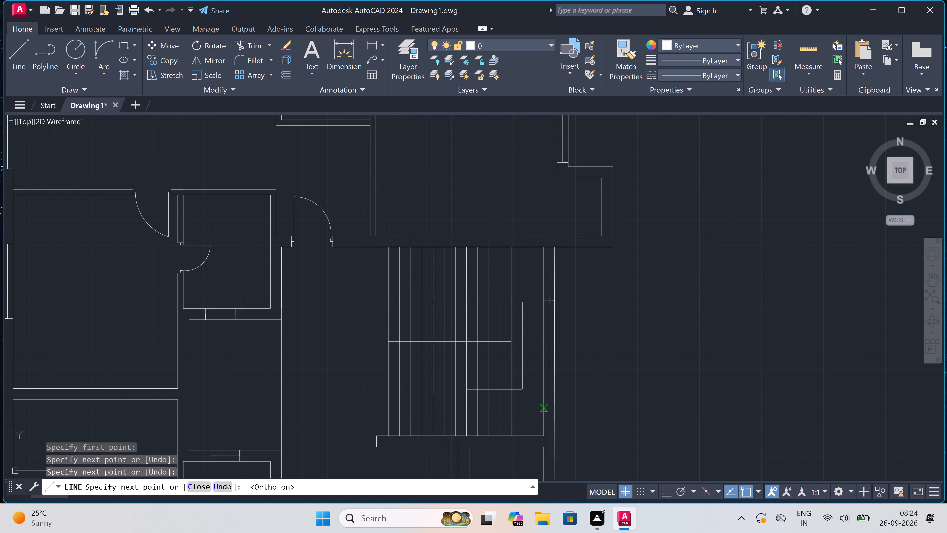
pyautogui.write("5'")
pyautogui.press('space')
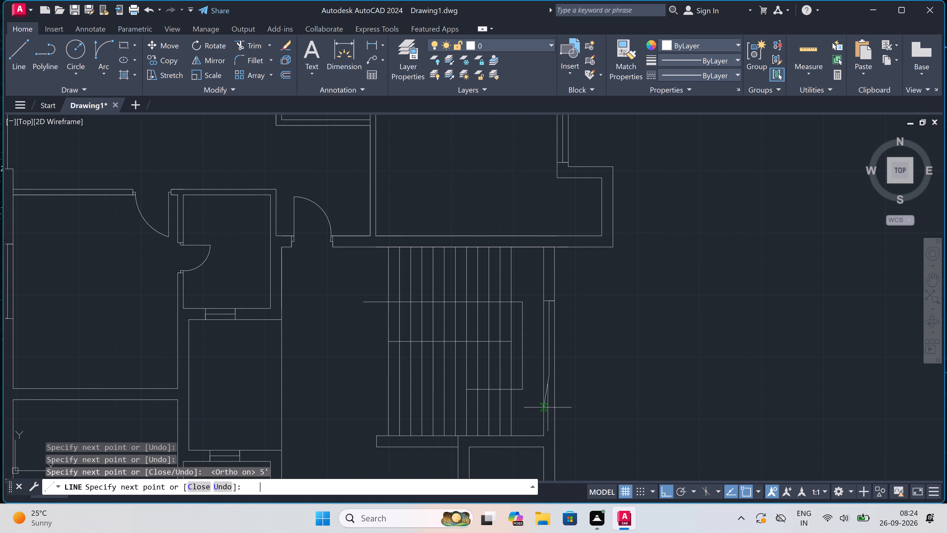
pyautogui.scroll(1, 550, 381)
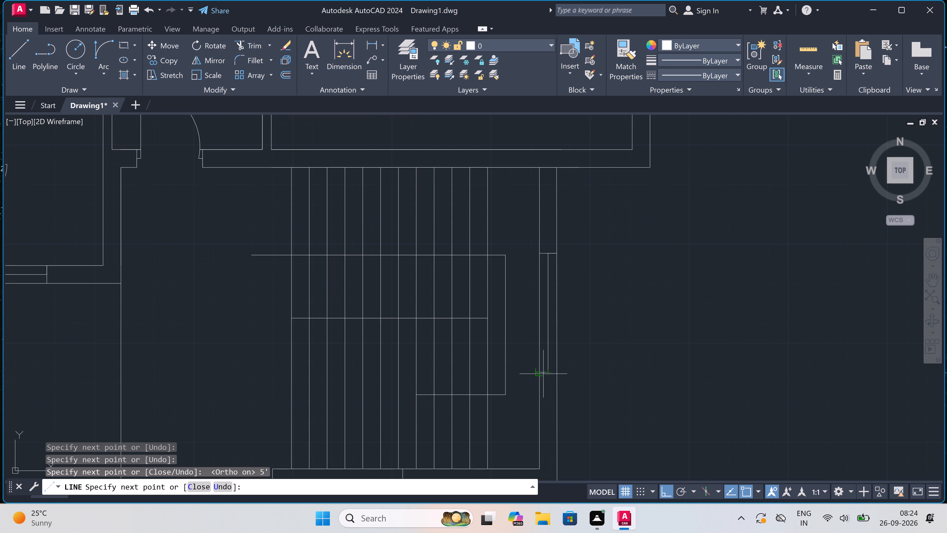
pyautogui.scroll(2, 540, 375)
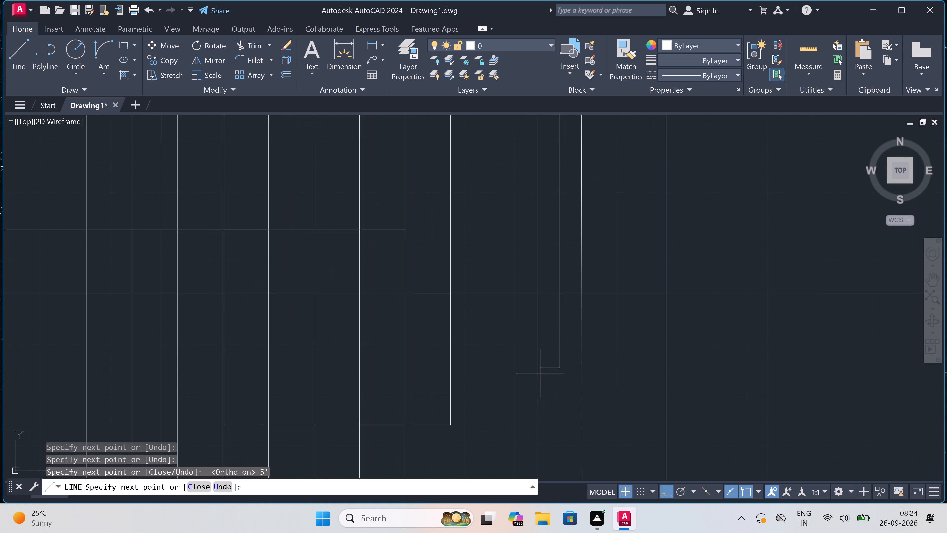
pyautogui.click(539, 371)
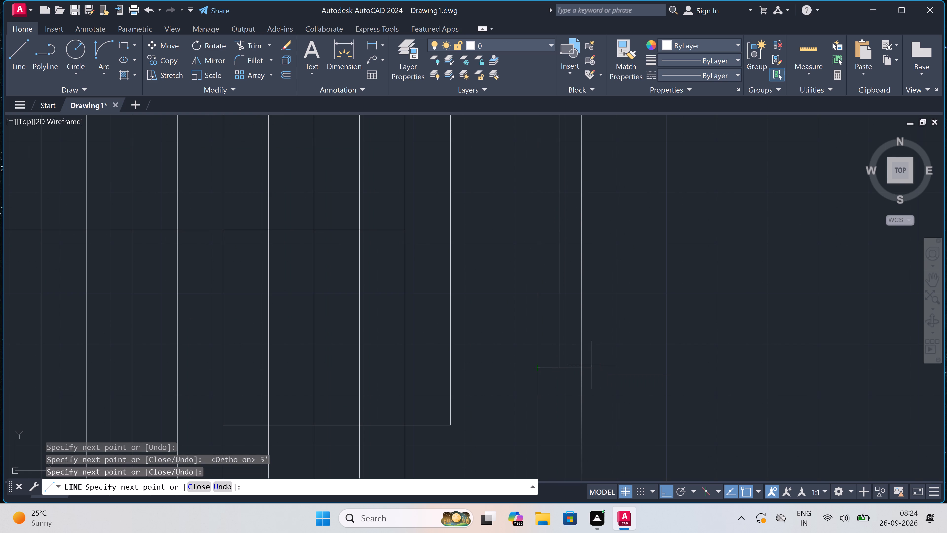
pyautogui.click(587, 367)
pyautogui.press('Escape')
# Draw two short lines across the west wall of the small room below the staircase, marking both ends of an opening.
pyautogui.scroll(-1, 557, 355)
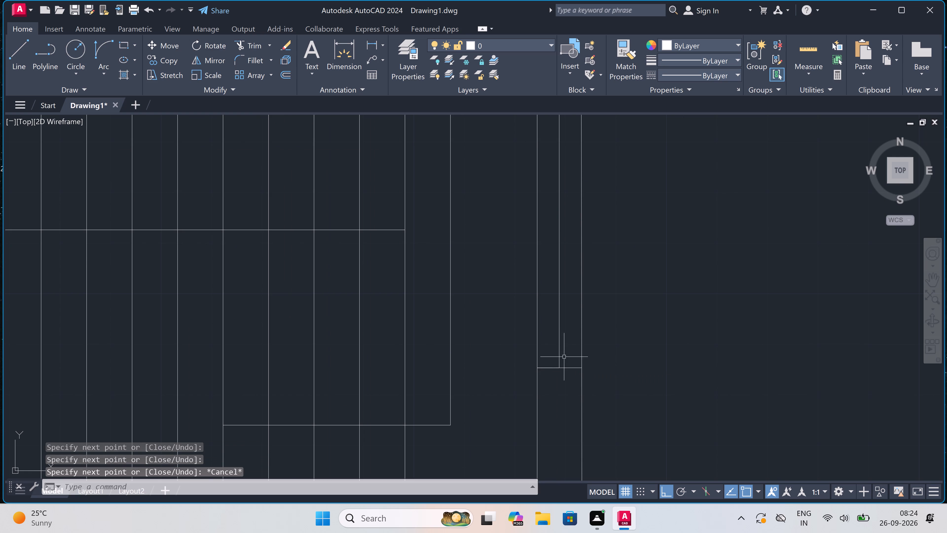
pyautogui.scroll(-6, 557, 355)
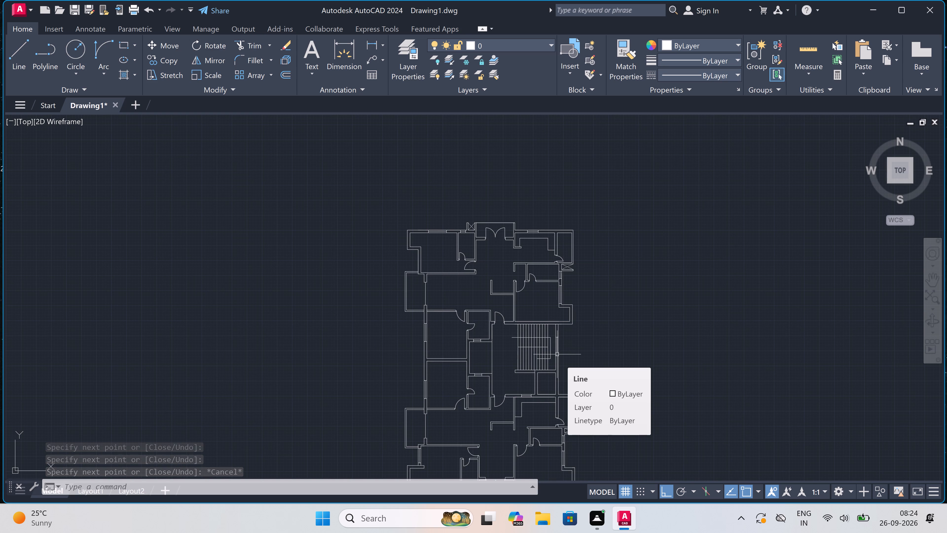
pyautogui.scroll(3, 543, 382)
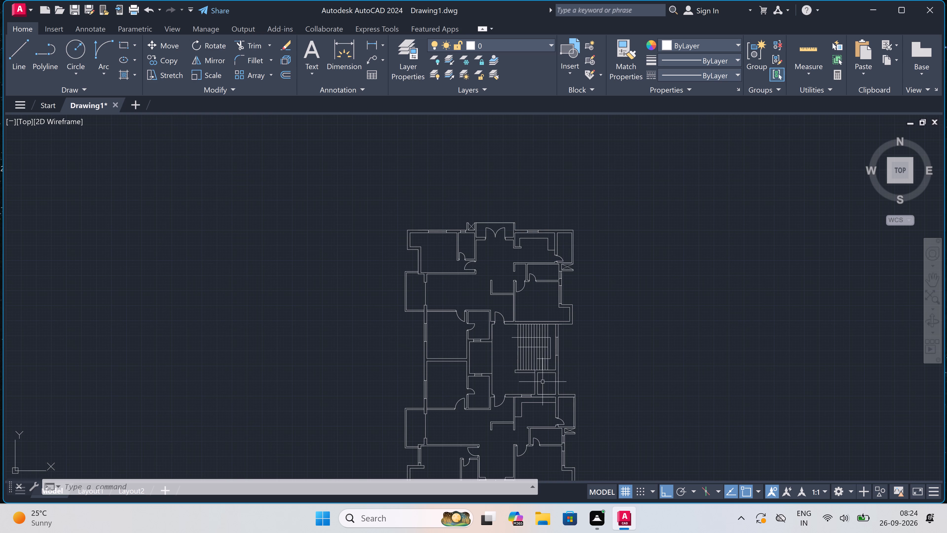
pyautogui.scroll(1, 518, 374)
pyautogui.press('space')
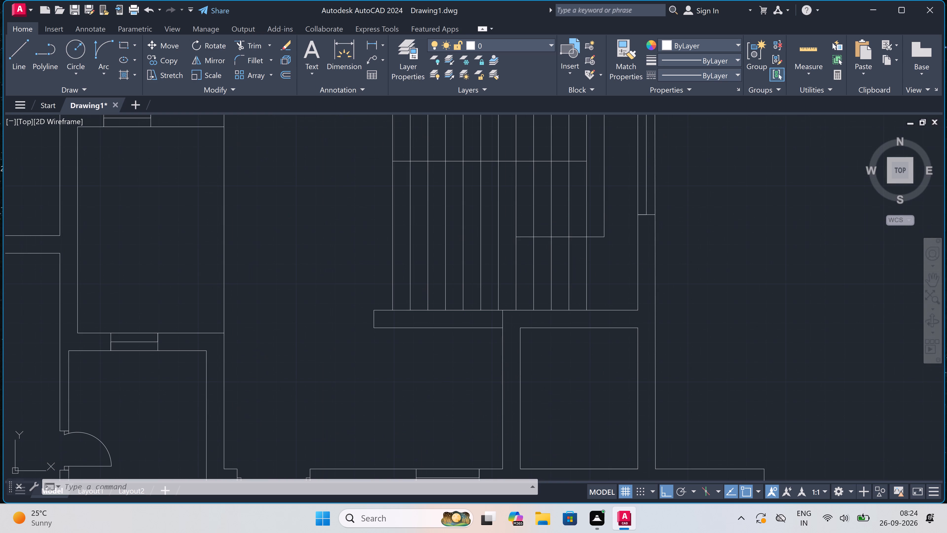
pyautogui.click(503, 353)
pyautogui.click(517, 353)
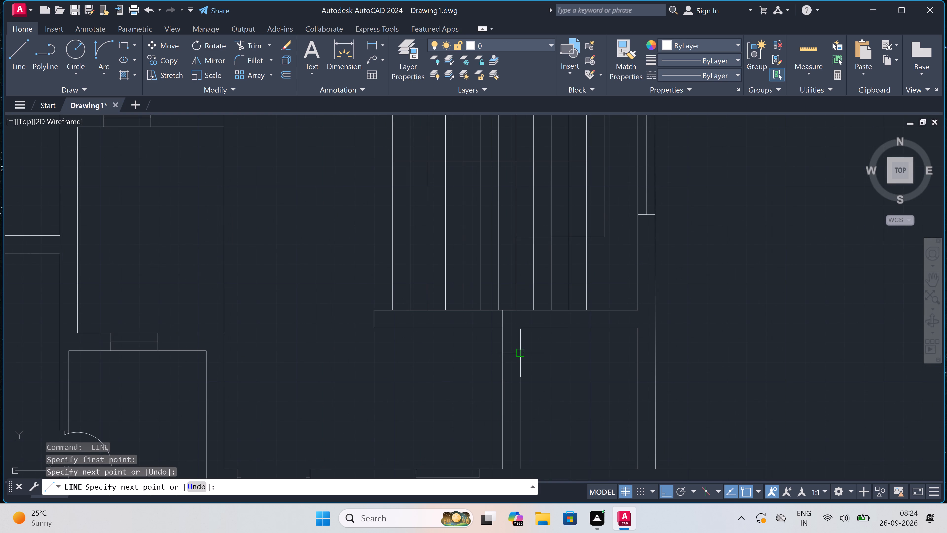
pyautogui.press('Escape')
pyautogui.press('space')
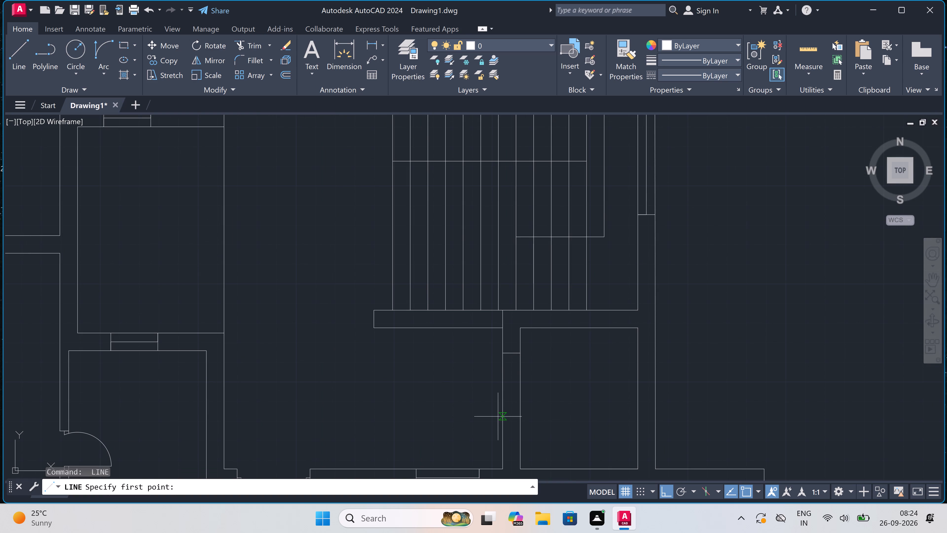
pyautogui.click(502, 442)
pyautogui.click(519, 439)
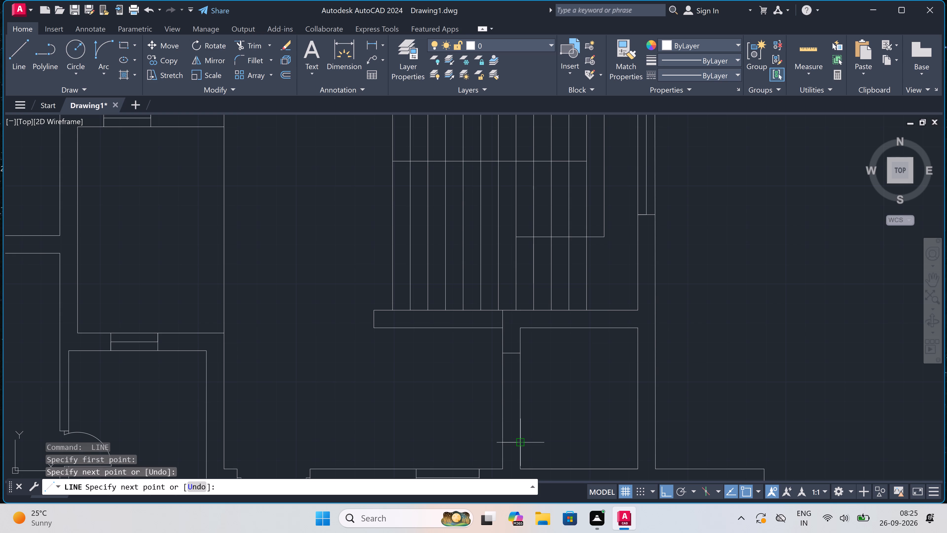
pyautogui.press('Escape')
# Trim the leftover line at the junction with the stair wall and both wall faces between the two opening end lines.
pyautogui.press('t')
pyautogui.press('r')
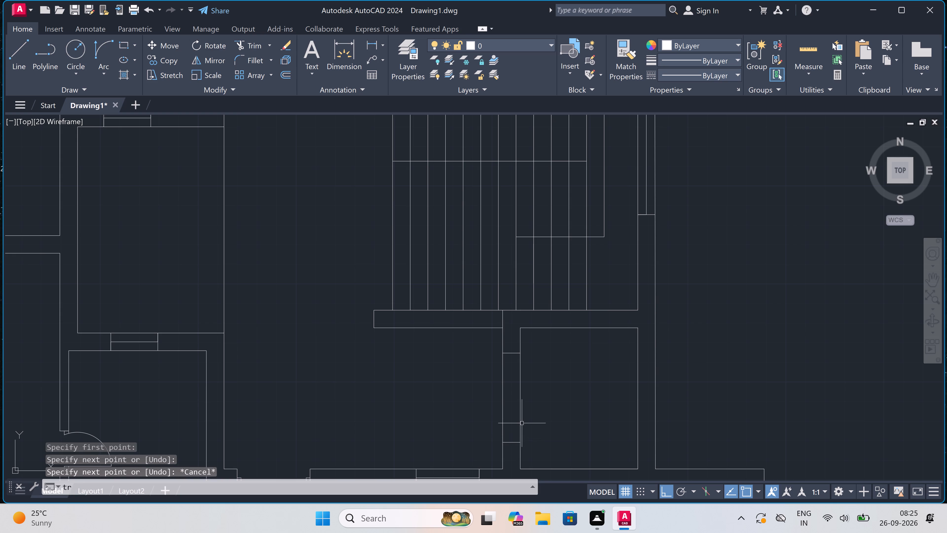
pyautogui.press('space')
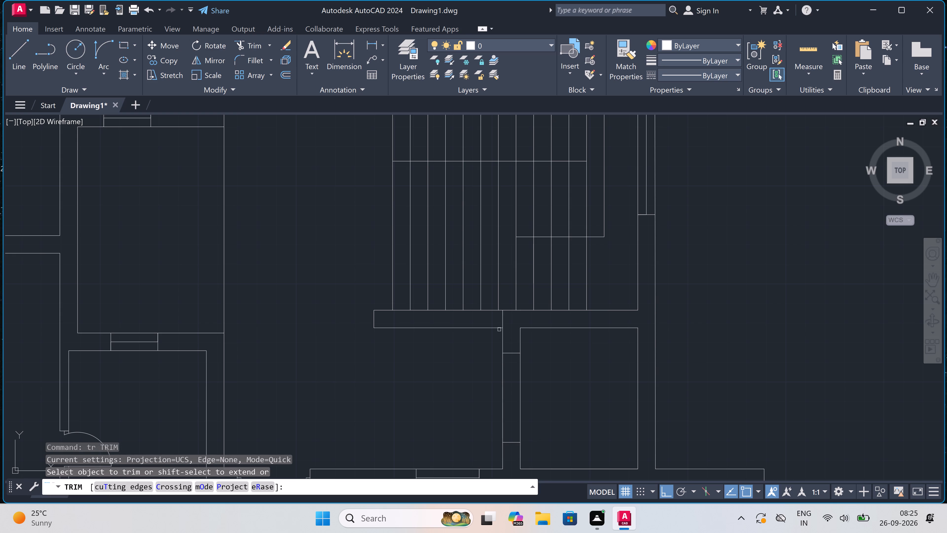
pyautogui.click(501, 323)
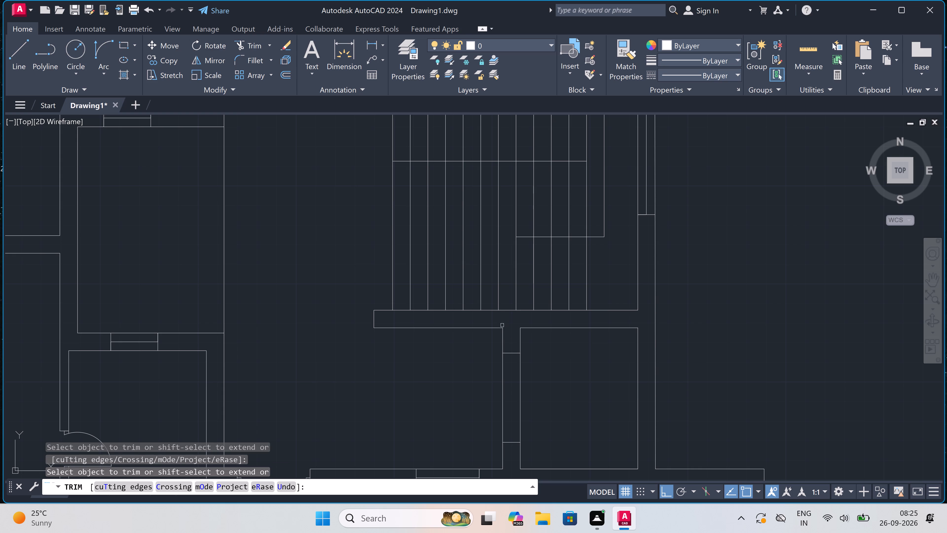
pyautogui.click(486, 387)
pyautogui.click(531, 390)
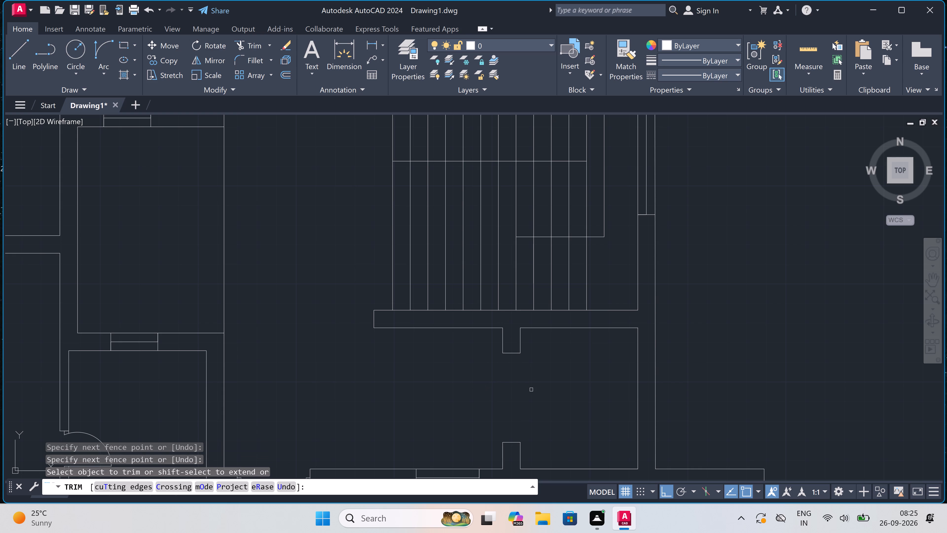
pyautogui.press('Escape')
# Draw a centre line across the new opening, joining the midpoints of its two end lines.
pyautogui.press('l')
pyautogui.press('space')
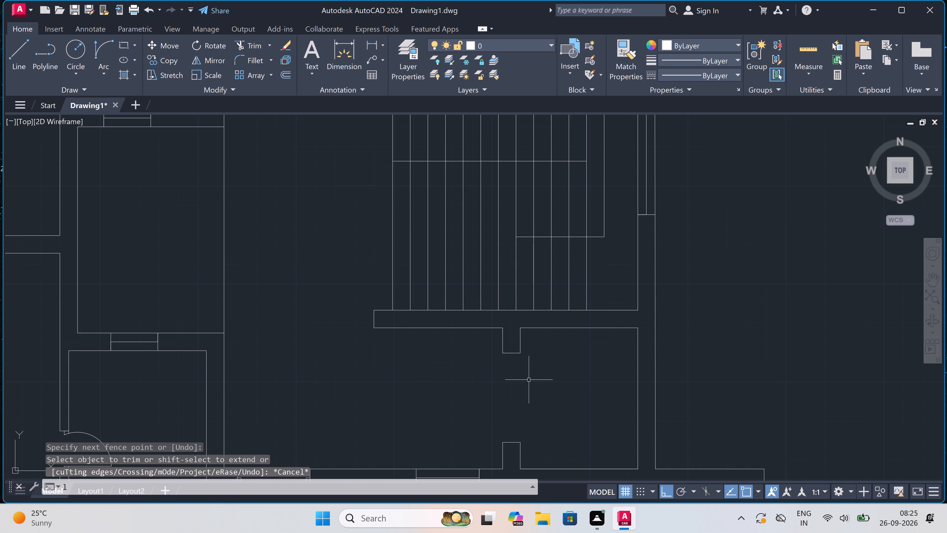
pyautogui.click(514, 354)
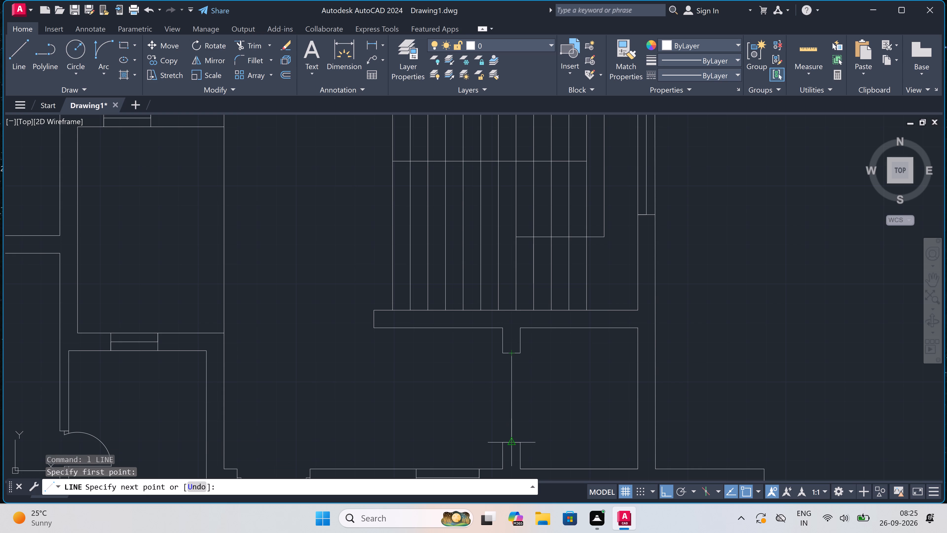
pyautogui.click(508, 445)
pyautogui.press('Escape')
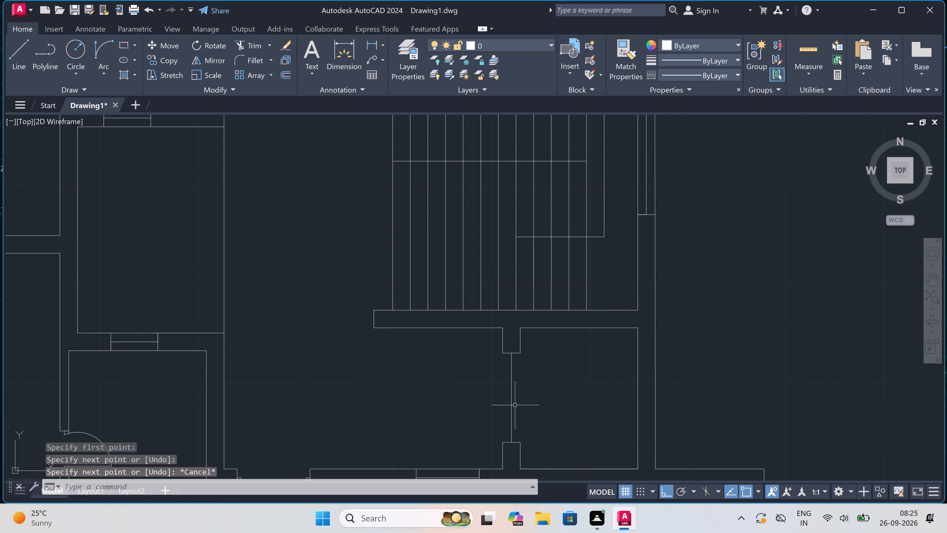
# Draw a 4' window in the upper-left room's west wall, just below the setback, with a centre line and end lines across the wall.
pyautogui.scroll(-4, 517, 393)
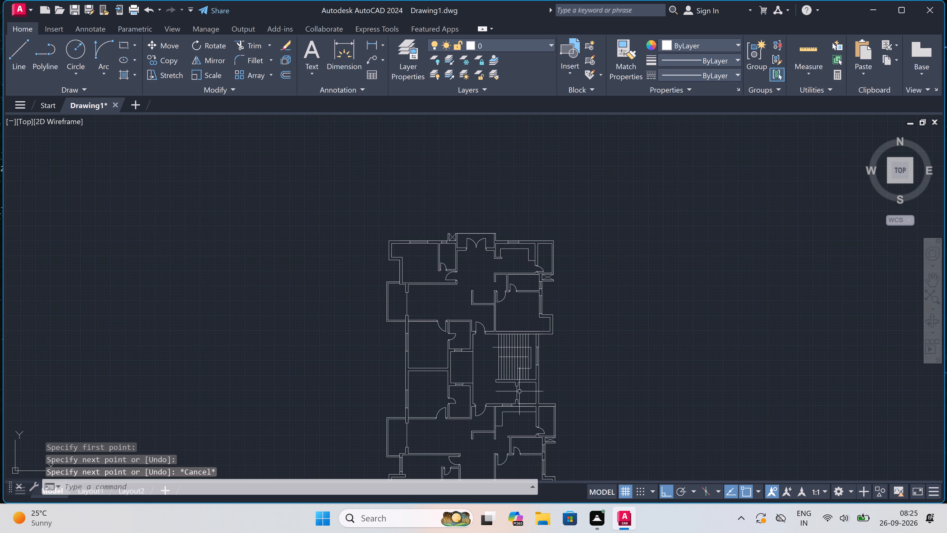
pyautogui.scroll(2, 524, 430)
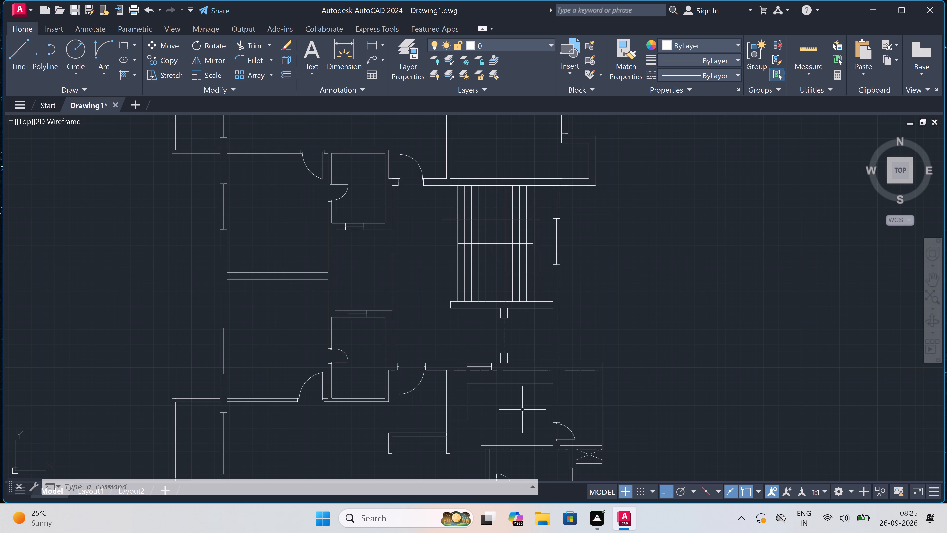
pyautogui.scroll(-2, 528, 369)
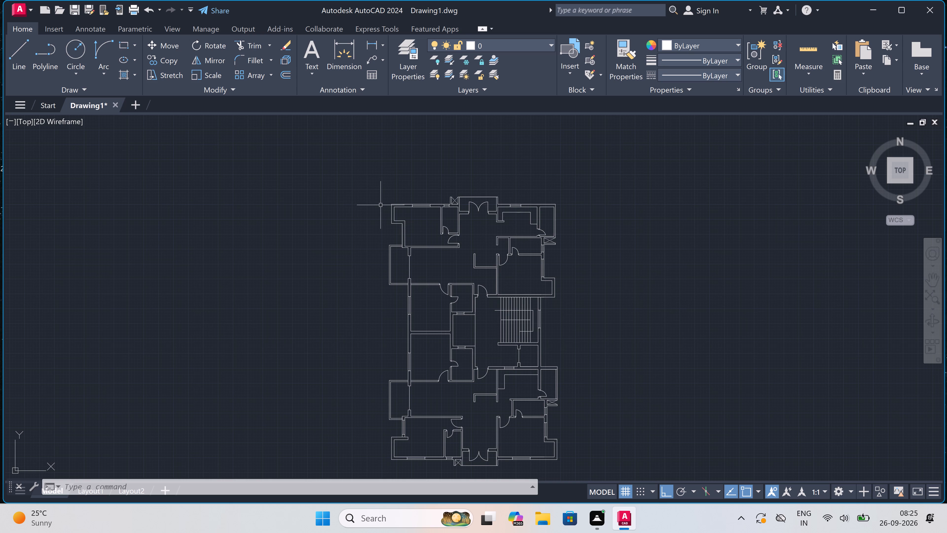
pyautogui.scroll(3, 396, 211)
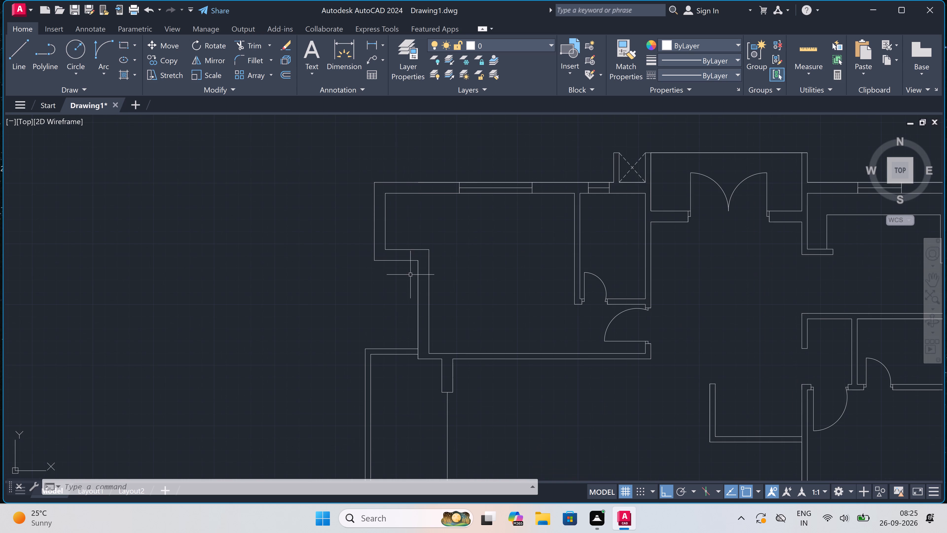
pyautogui.press('space')
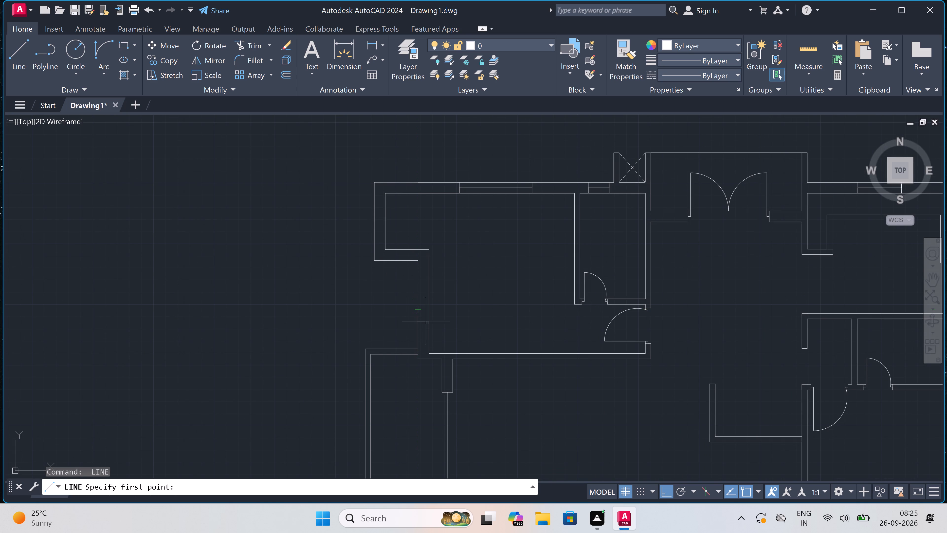
pyautogui.scroll(2, 425, 262)
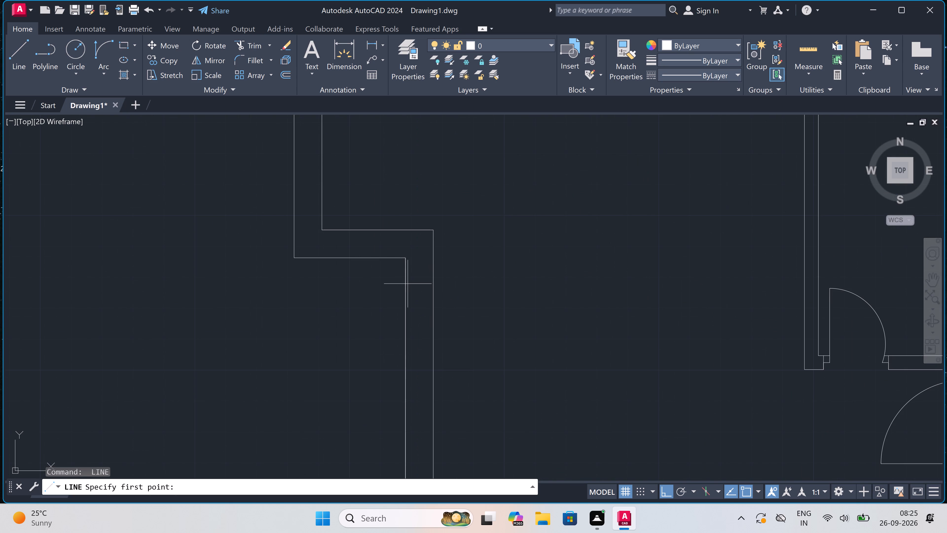
pyautogui.click(406, 289)
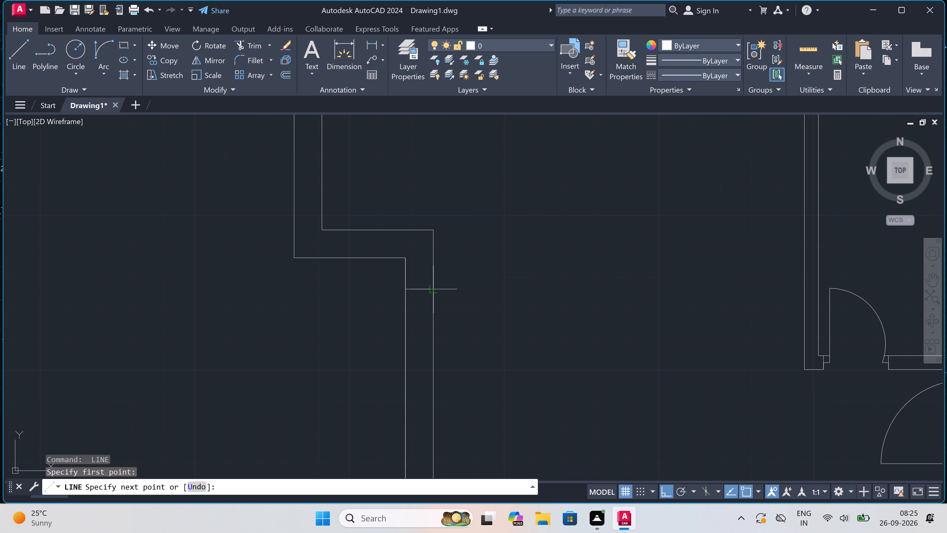
pyautogui.click(433, 289)
pyautogui.click(423, 290)
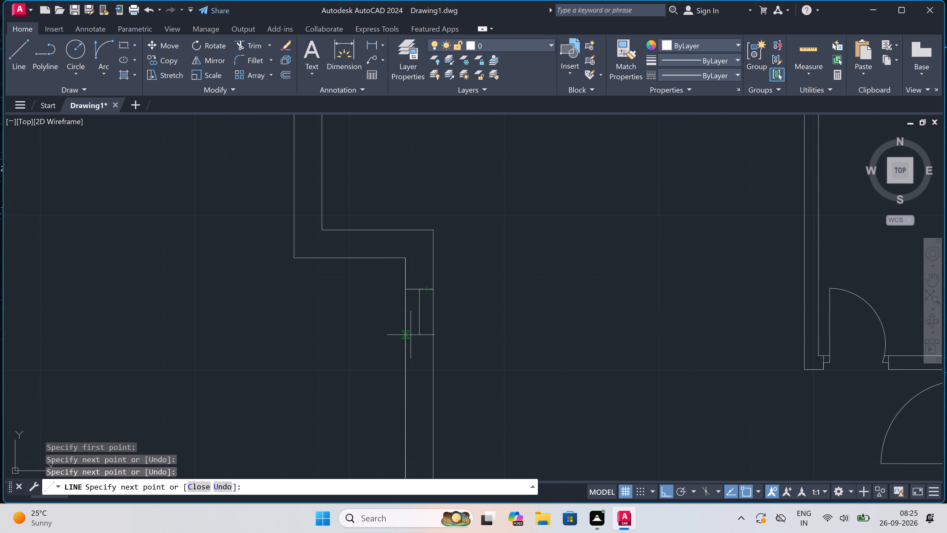
pyautogui.write("4'")
pyautogui.press('space')
pyautogui.scroll(-1, 410, 338)
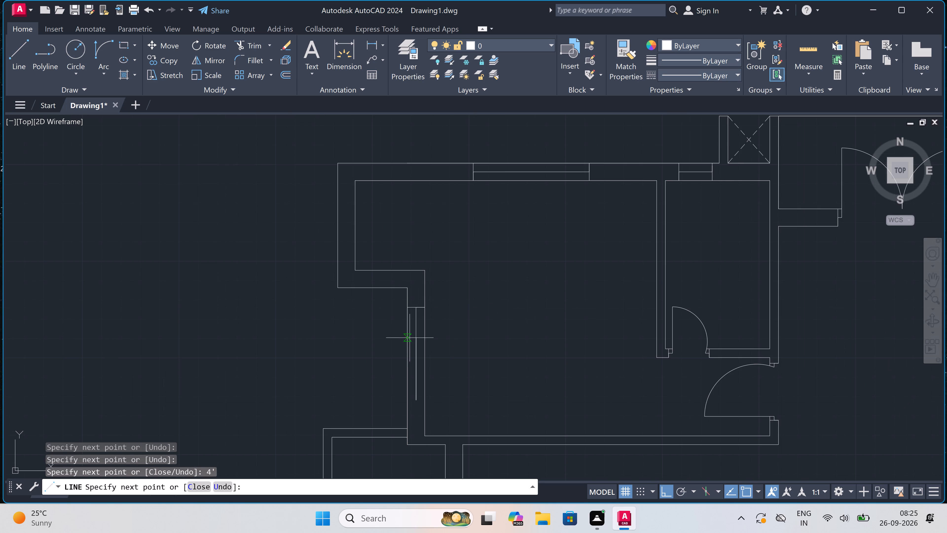
pyautogui.scroll(2, 410, 398)
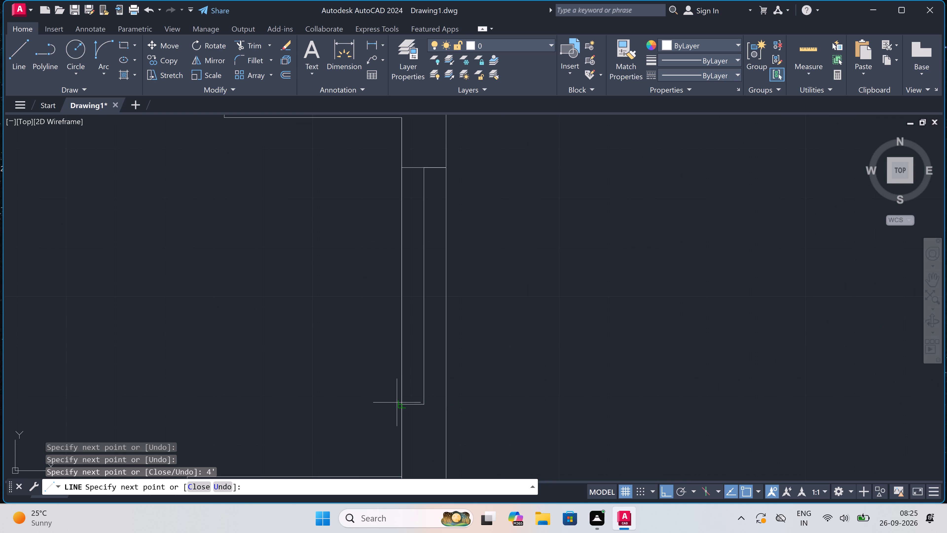
pyautogui.click(401, 406)
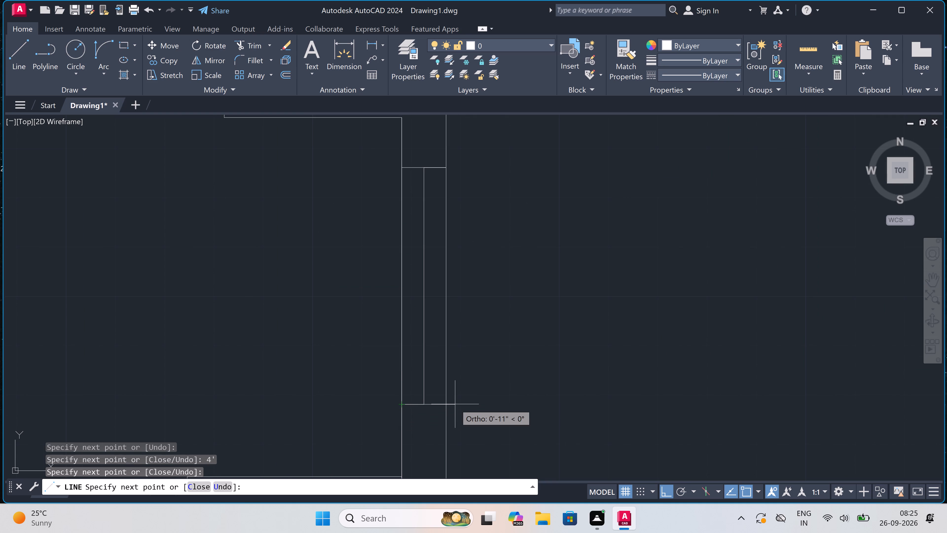
pyautogui.doubleClick(448, 405)
pyautogui.press('Escape')
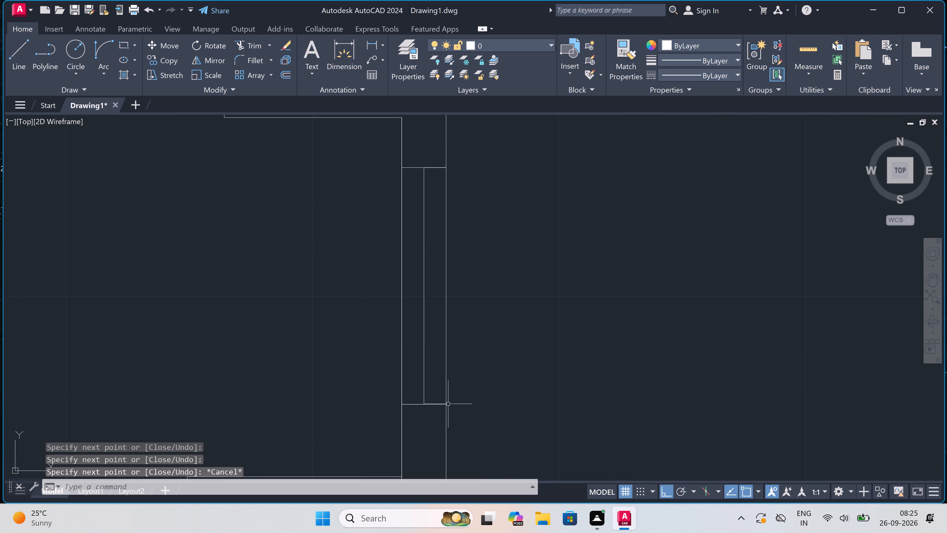
# Draw a horizontal line across the U-shaped recess of the upper unit, between the inner faces of its two side walls.
pyautogui.scroll(-7, 448, 400)
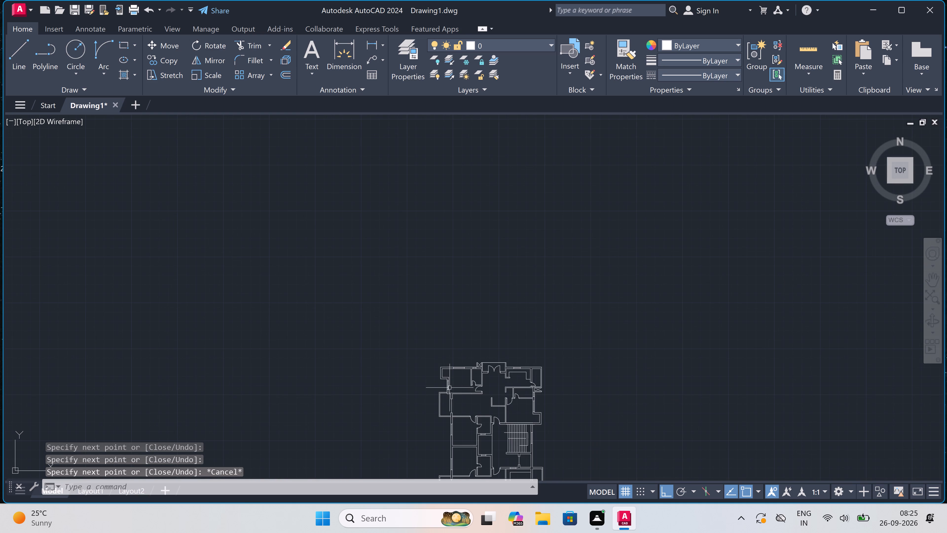
pyautogui.scroll(3, 486, 419)
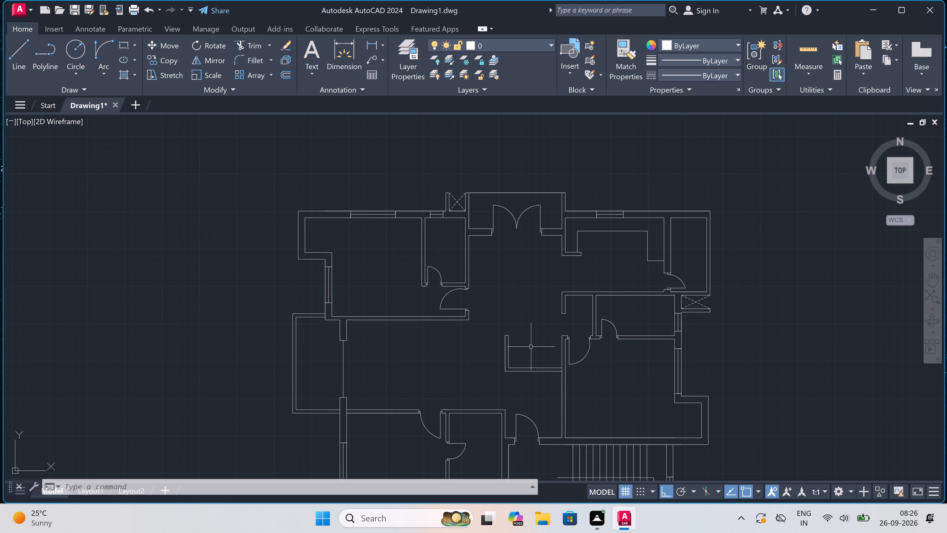
pyautogui.scroll(3, 556, 351)
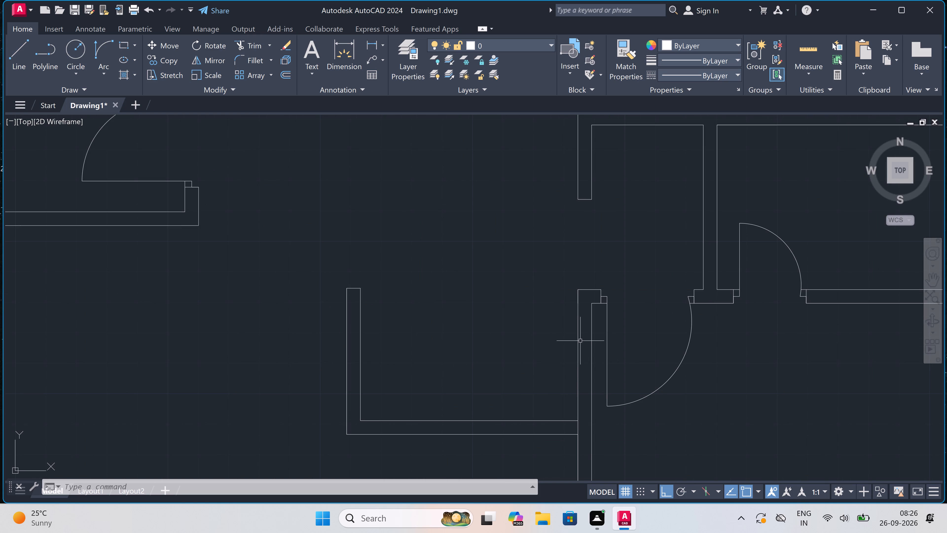
pyautogui.press('space')
pyautogui.click(580, 320)
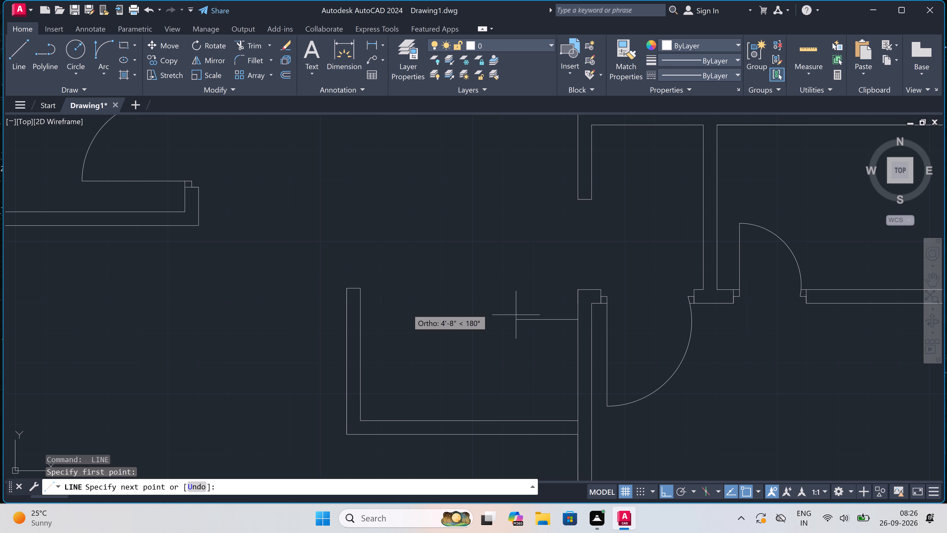
pyautogui.click(363, 319)
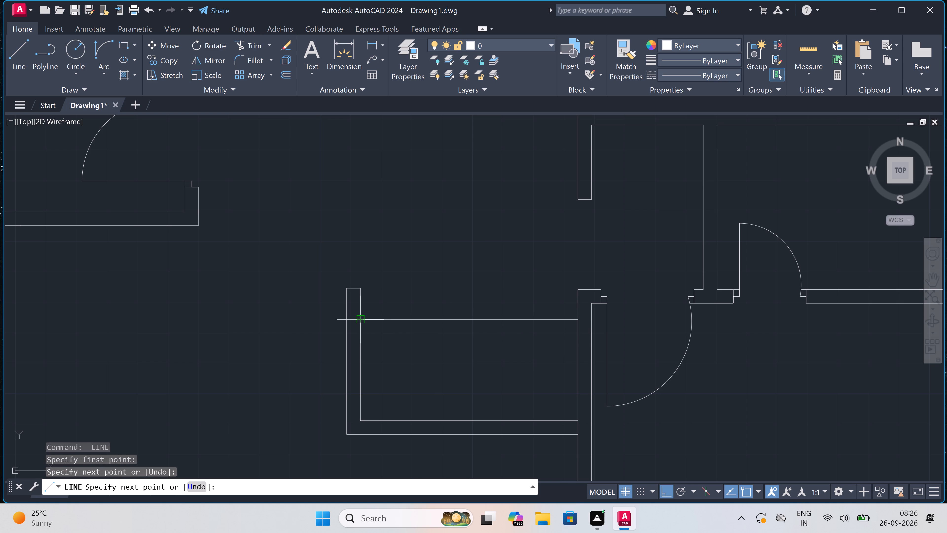
pyautogui.press('Escape')
# Draw a matching horizontal line across the recess of the lower unit, between its side walls and just inside its open end.
pyautogui.scroll(-5, 392, 291)
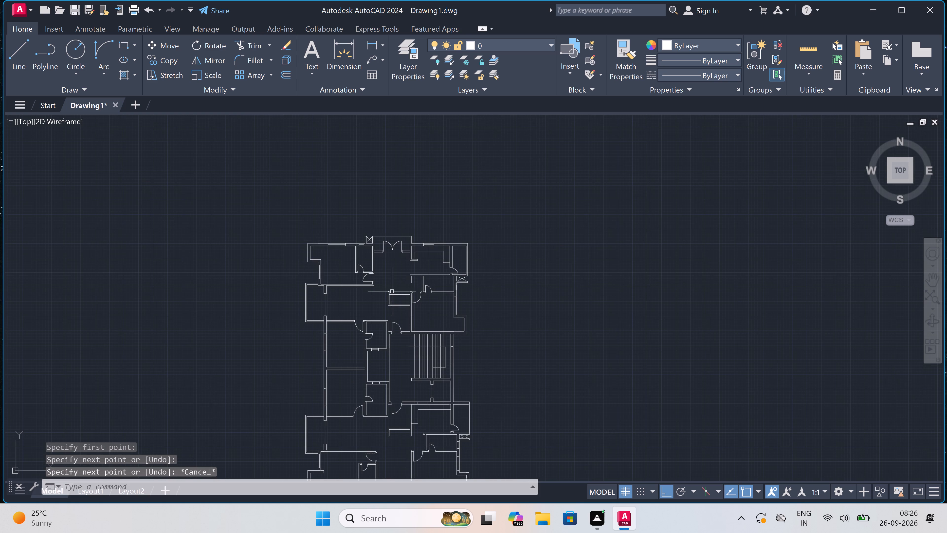
pyautogui.scroll(3, 384, 427)
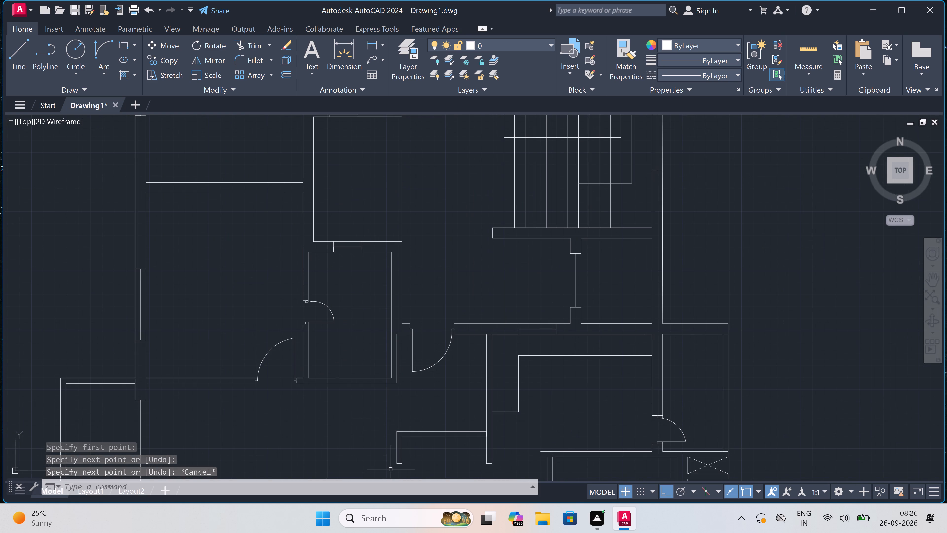
pyautogui.scroll(-1, 391, 467)
pyautogui.scroll(1, 429, 471)
pyautogui.scroll(-2, 435, 389)
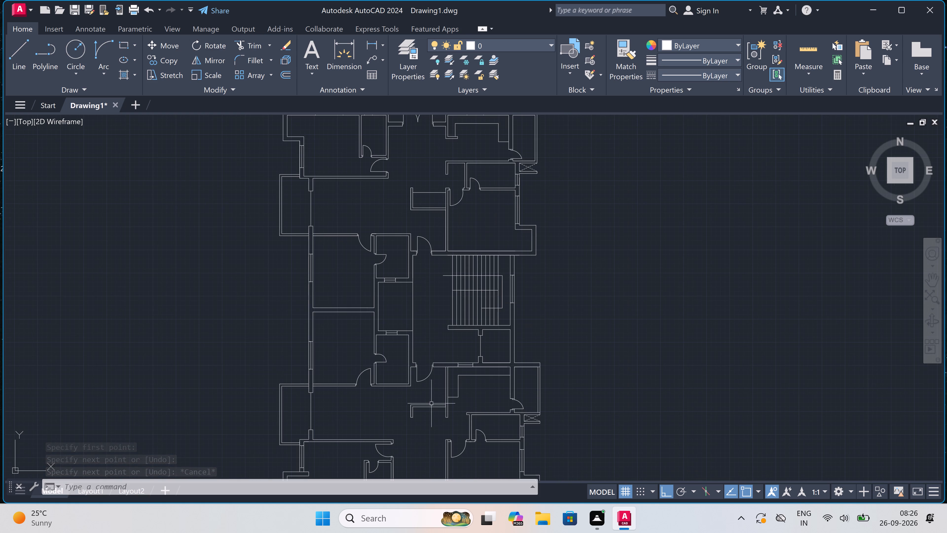
pyautogui.scroll(5, 429, 423)
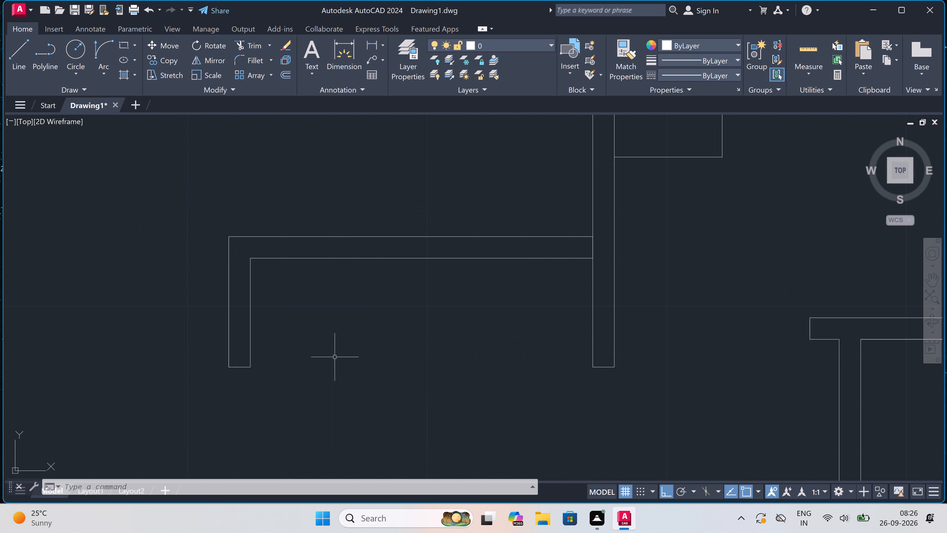
pyautogui.press('space')
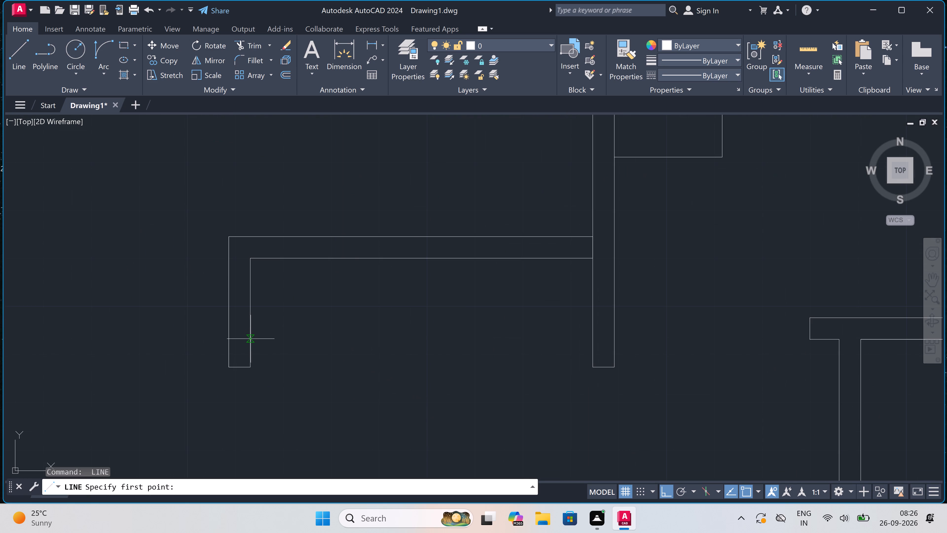
pyautogui.doubleClick(250, 344)
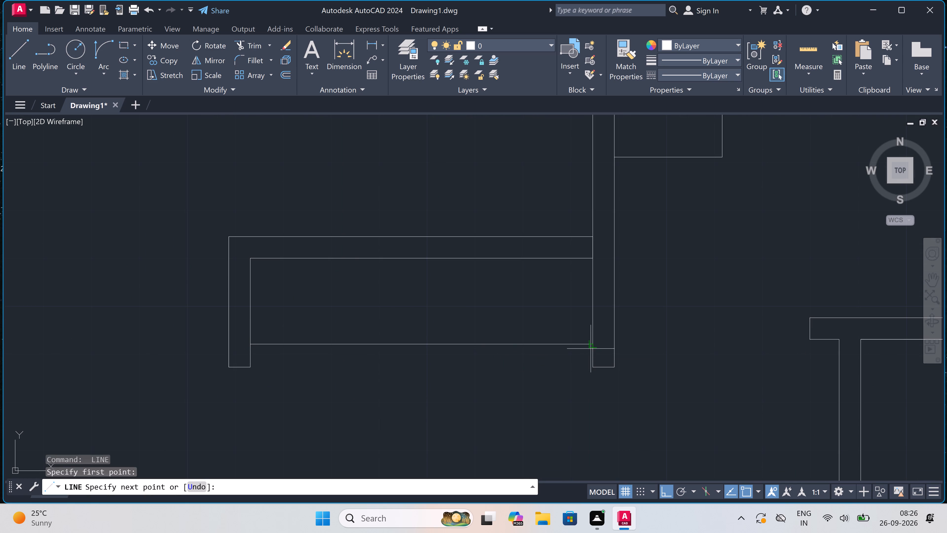
pyautogui.click(591, 346)
pyautogui.press('Escape')
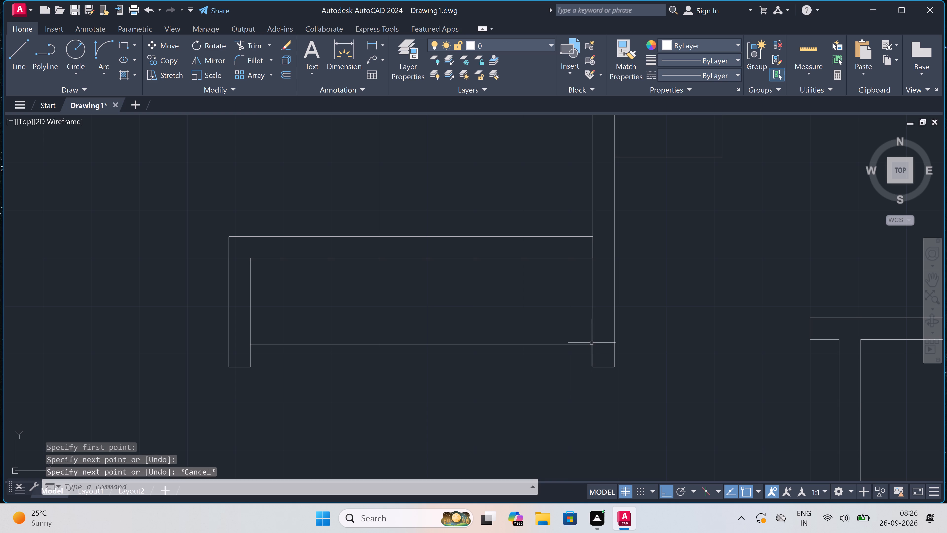
# Trim the leftover wall line at the junction of the lower recess's back wall and its east side wall.
pyautogui.press('t')
pyautogui.press('r')
pyautogui.press('space')
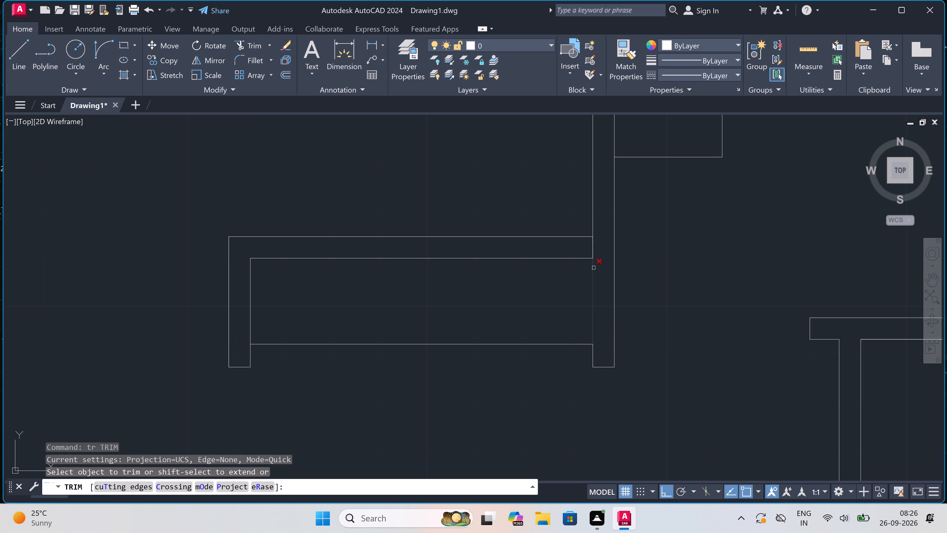
pyautogui.doubleClick(589, 247)
pyautogui.click(601, 245)
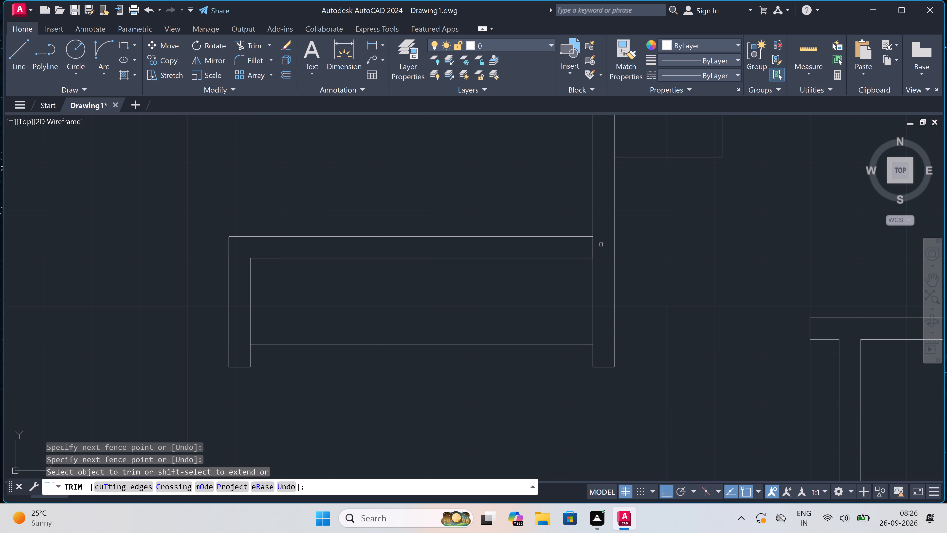
pyautogui.click(583, 243)
pyautogui.press('Escape')
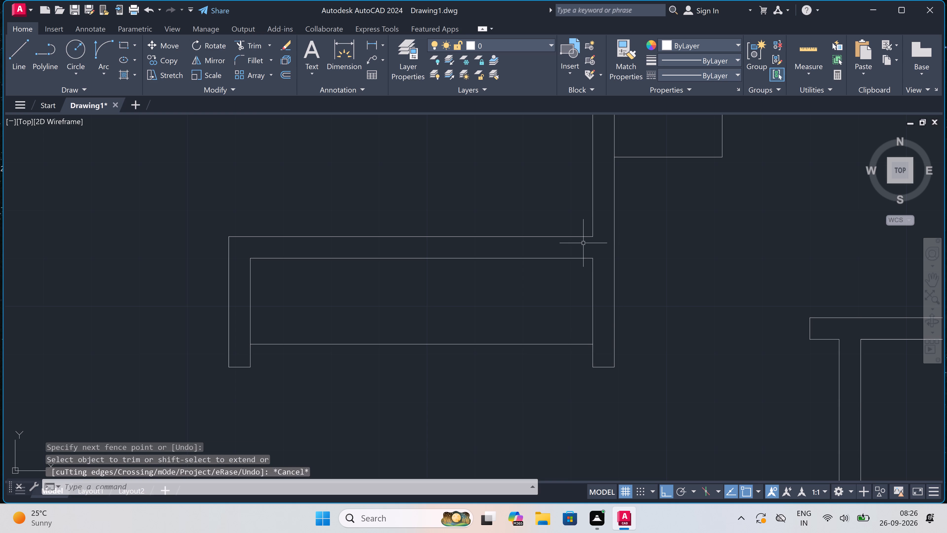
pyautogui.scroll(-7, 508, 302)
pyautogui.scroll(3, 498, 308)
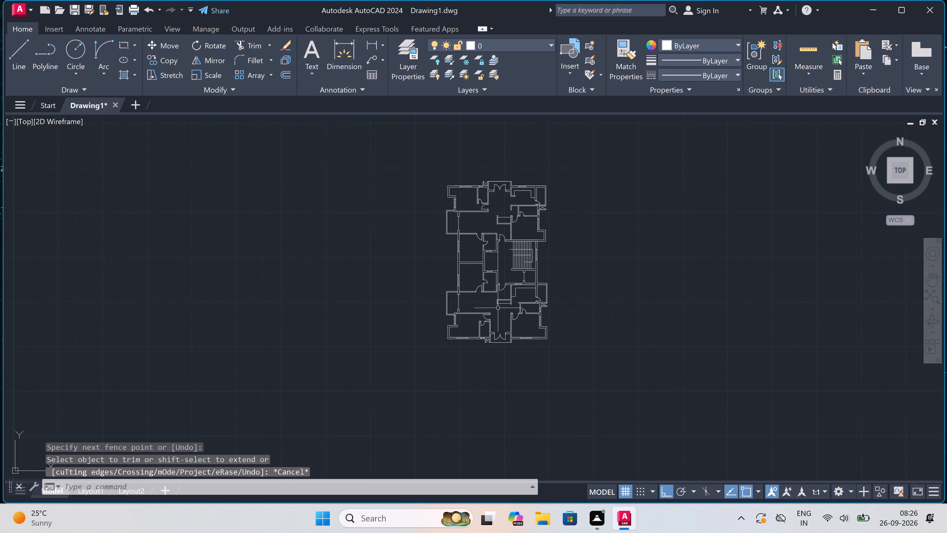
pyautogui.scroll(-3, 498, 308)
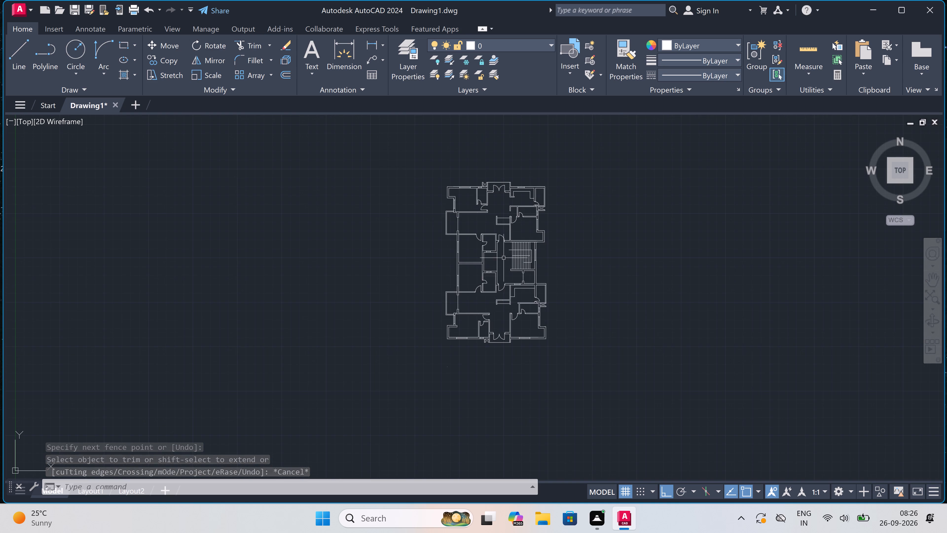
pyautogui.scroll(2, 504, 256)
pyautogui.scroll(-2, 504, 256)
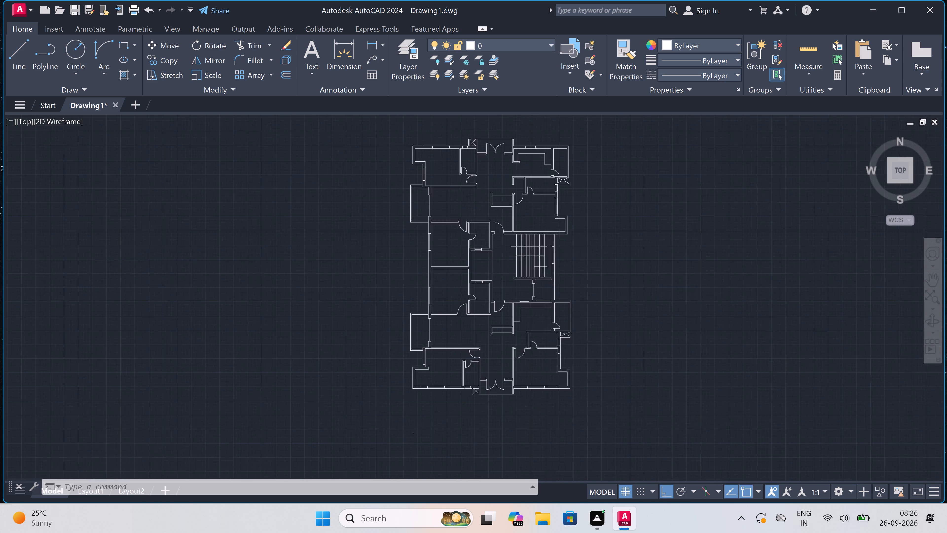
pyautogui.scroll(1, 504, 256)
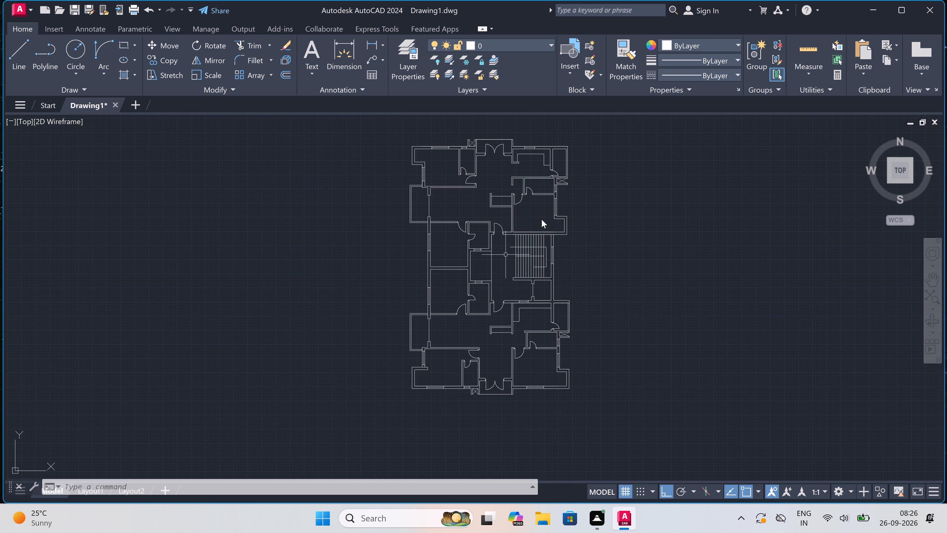
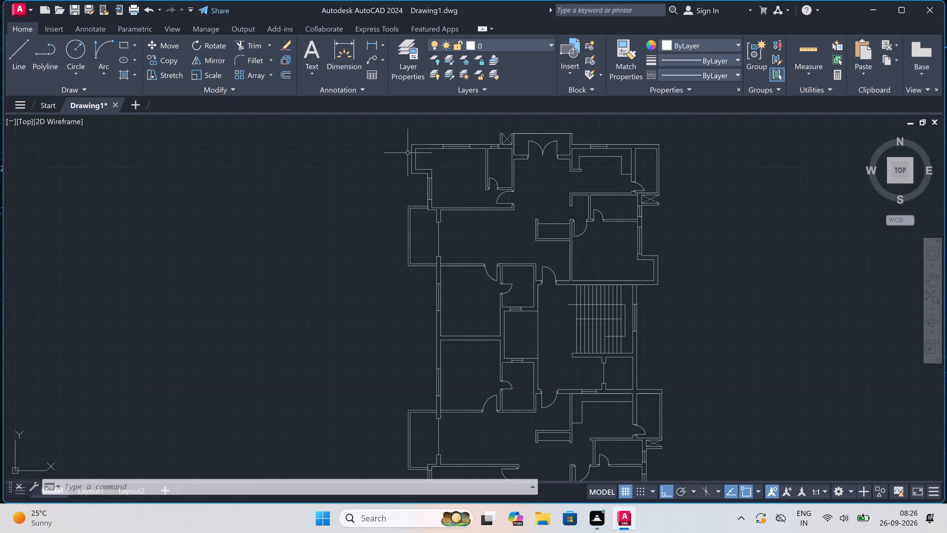
# Save the drawing in the Documents folder under the name "first floor plan -1 25-09-26" as an AutoCAD 2018 drawing.
pyautogui.click(20, 8)
pyautogui.click(77, 164)
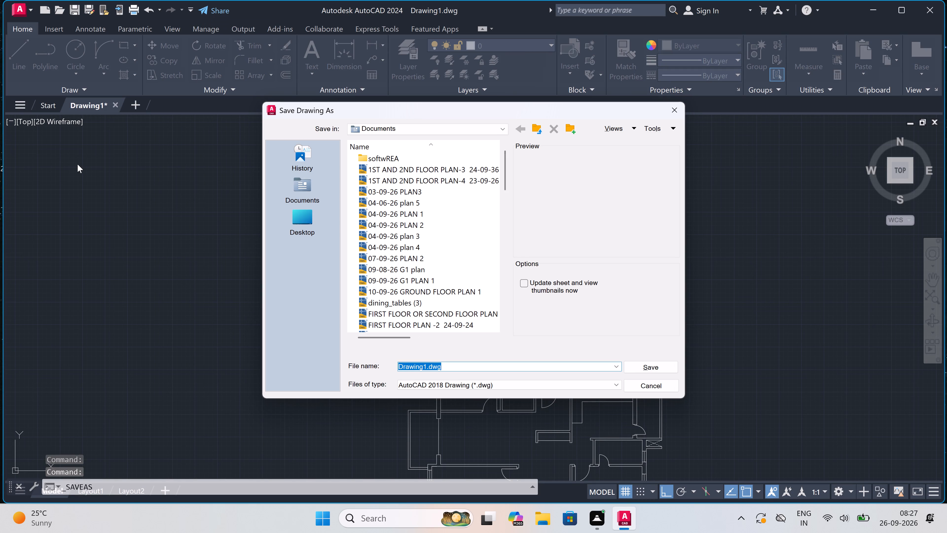
pyautogui.press('BackSpace')
pyautogui.press('g')
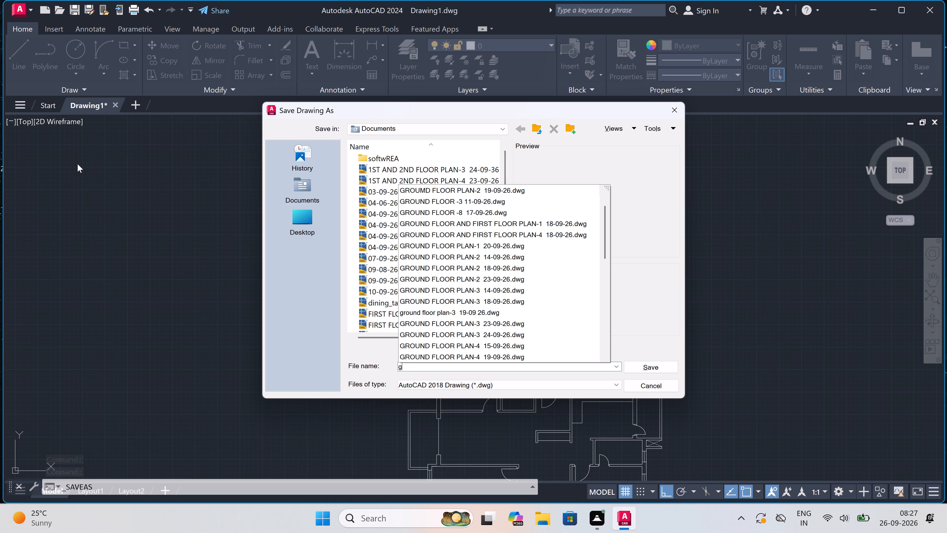
pyautogui.press('BackSpace')
pyautogui.write('first floor plan 0')
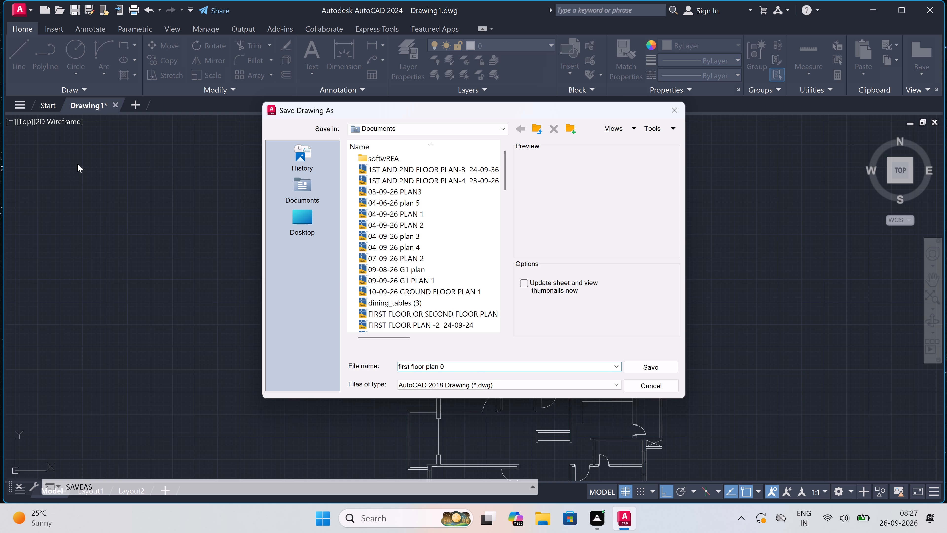
pyautogui.press('BackSpace')
pyautogui.write('-1')
pyautogui.press('space')
pyautogui.press('space')
pyautogui.write('25-09-')
pyautogui.write('26')
pyautogui.click(656, 366)
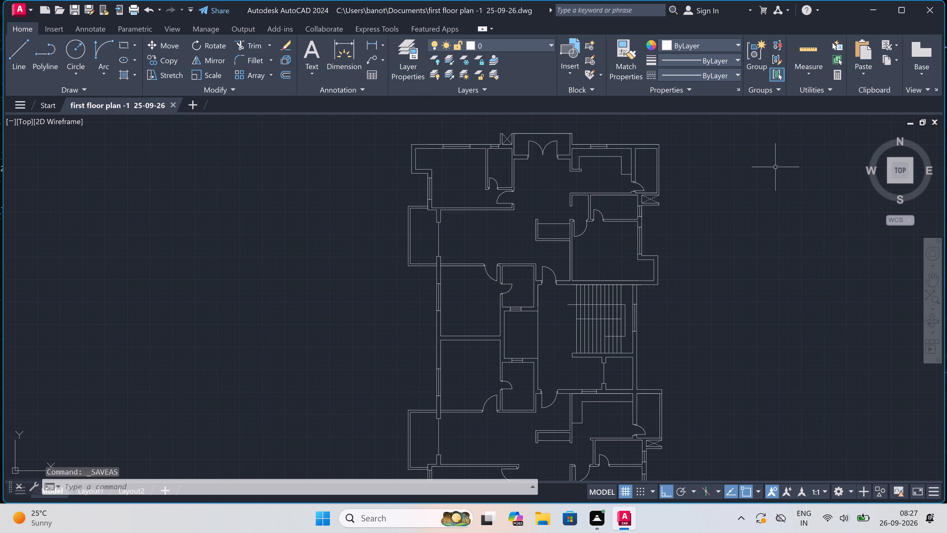
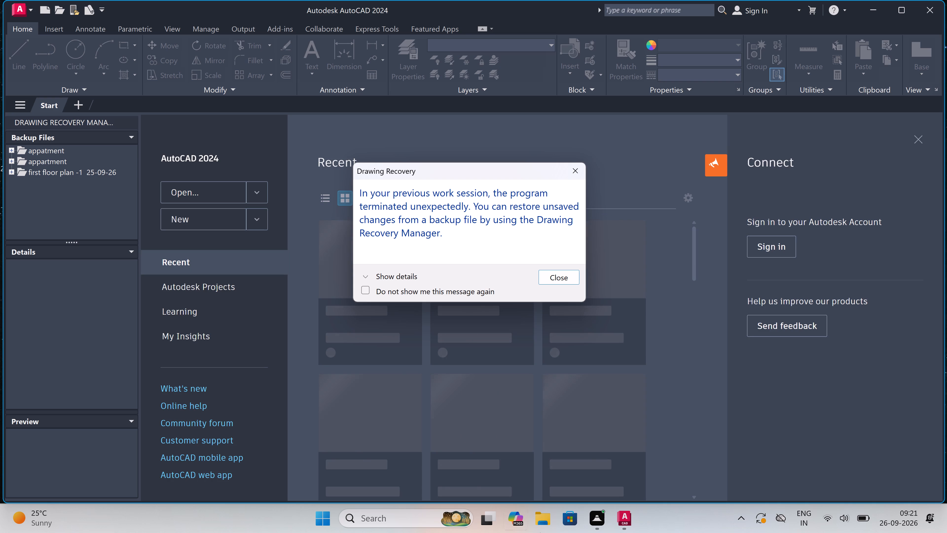
# Open the recent "first floor plan -1 25-09-26" drawing in Documents from File Explorer, and dismiss the drawing recovery notice and manager.
pyautogui.click(544, 516)
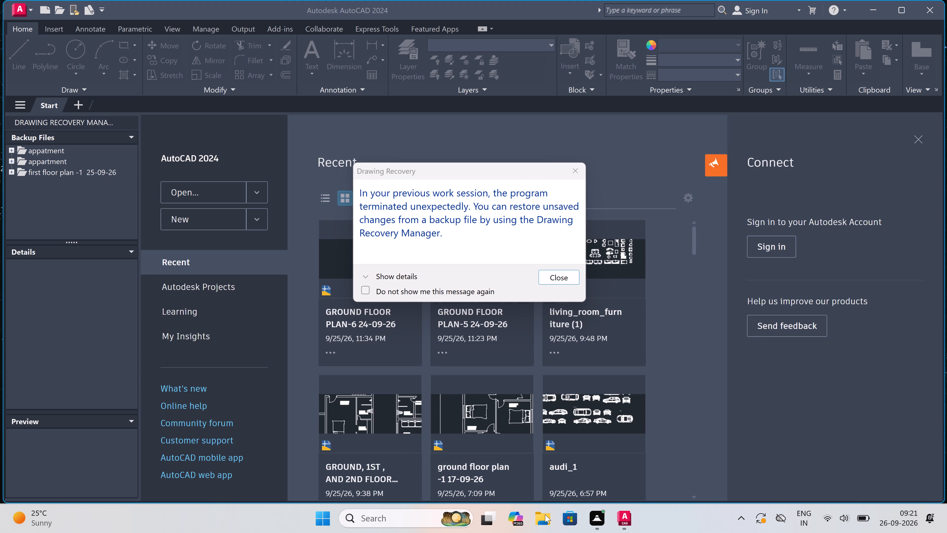
pyautogui.doubleClick(545, 514)
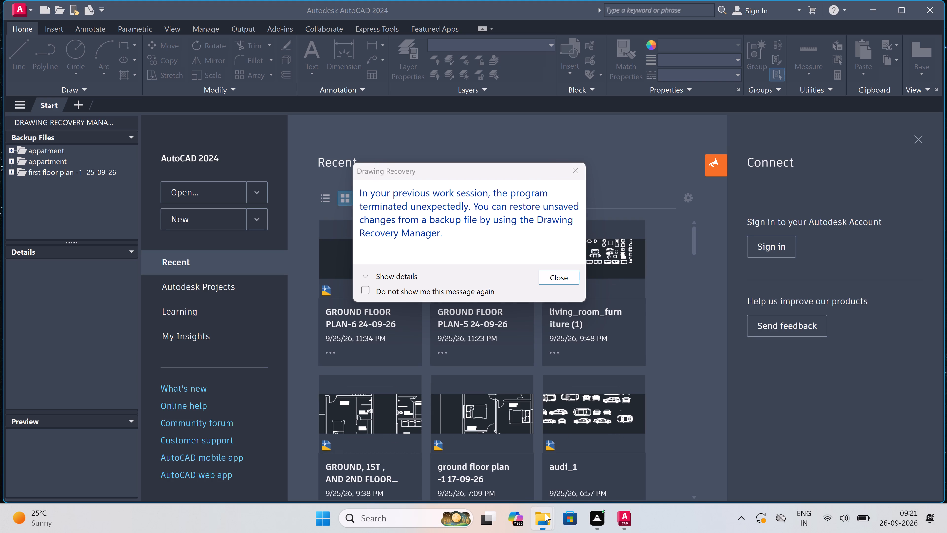
pyautogui.click(545, 514)
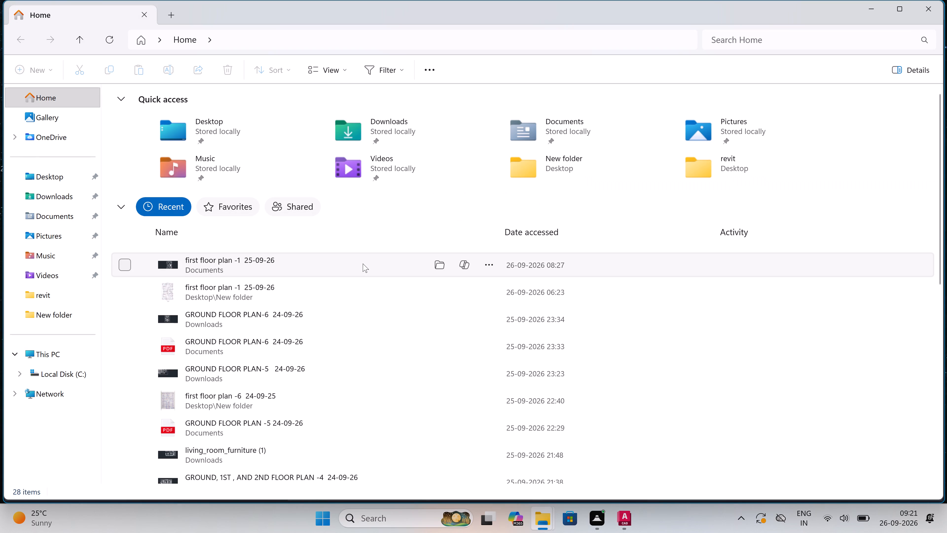
pyautogui.click(363, 264)
pyautogui.click(363, 264)
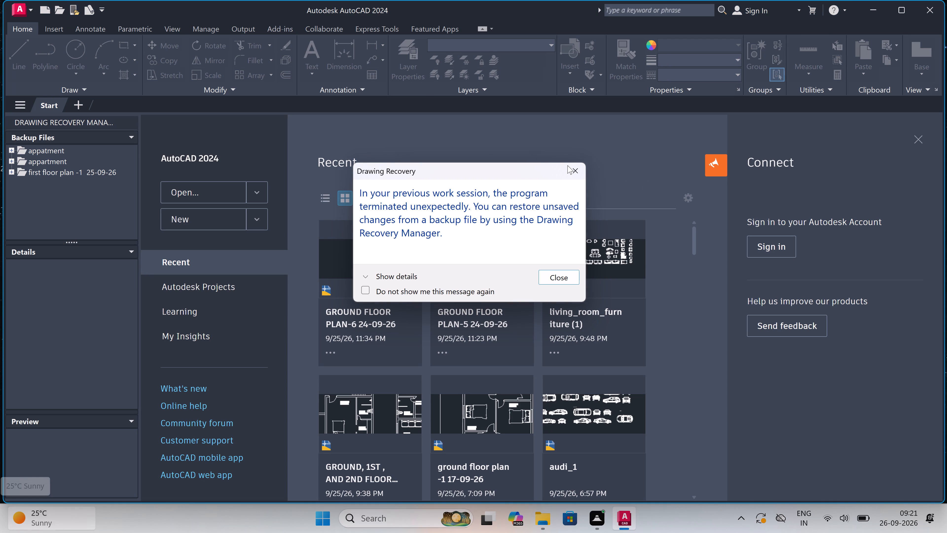
pyautogui.click(576, 165)
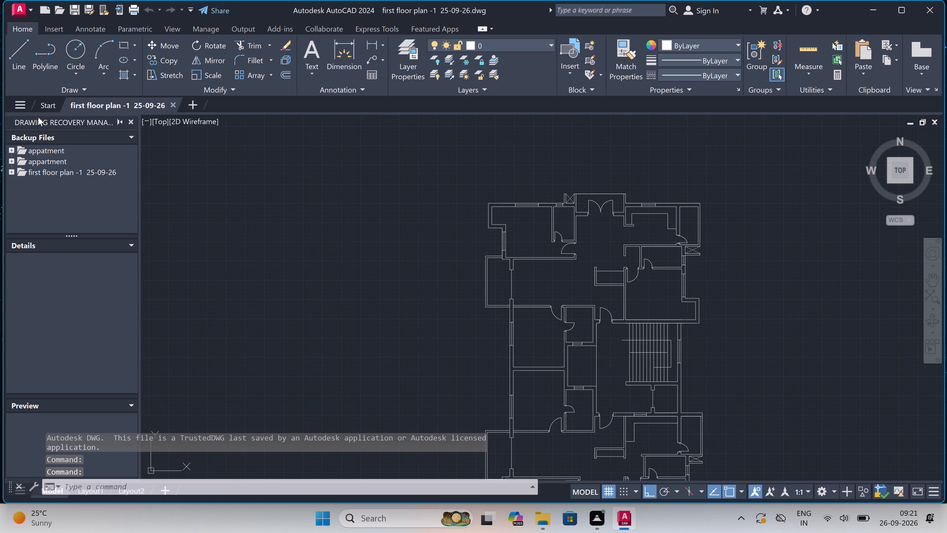
pyautogui.click(132, 122)
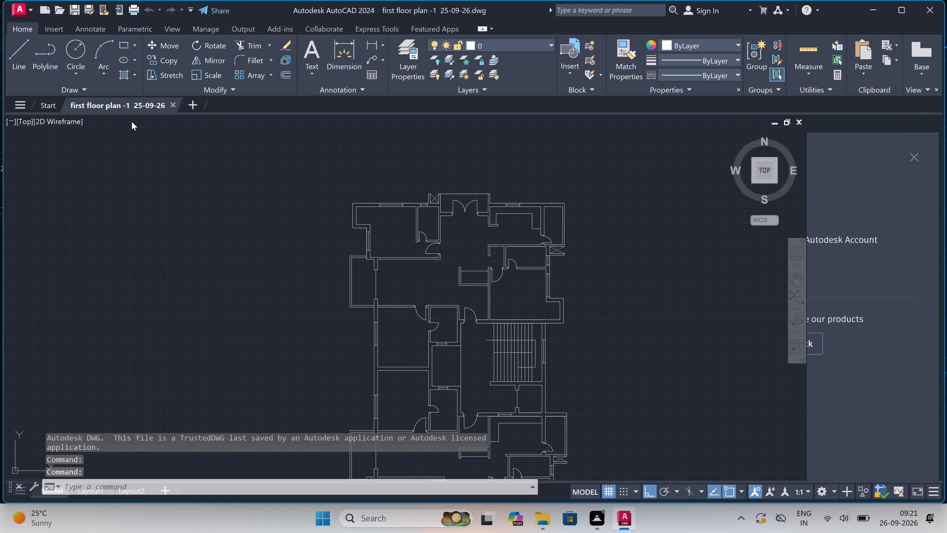
# Add a multiline text label "BEDROOM" with "10'0\"X11'0\"" on its second line, near the bottom of the plan's northwest bedroom.
pyautogui.scroll(-1, 132, 122)
pyautogui.scroll(2, 330, 193)
pyautogui.scroll(4, 351, 149)
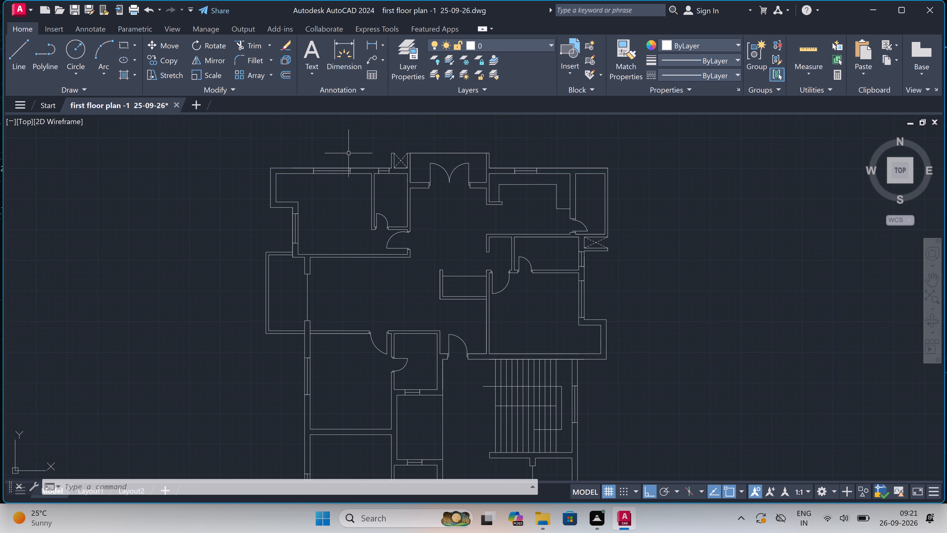
pyautogui.scroll(2, 348, 153)
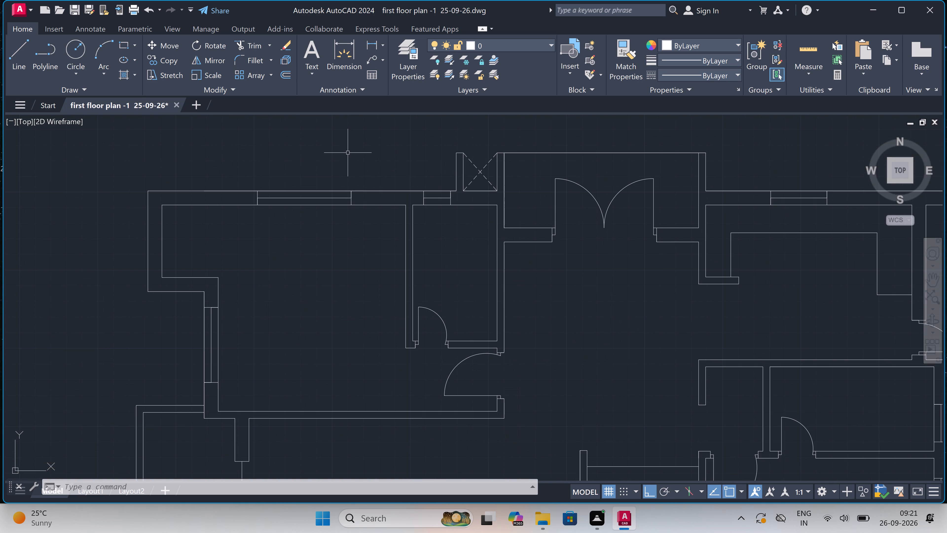
pyautogui.write('mt')
pyautogui.press('space')
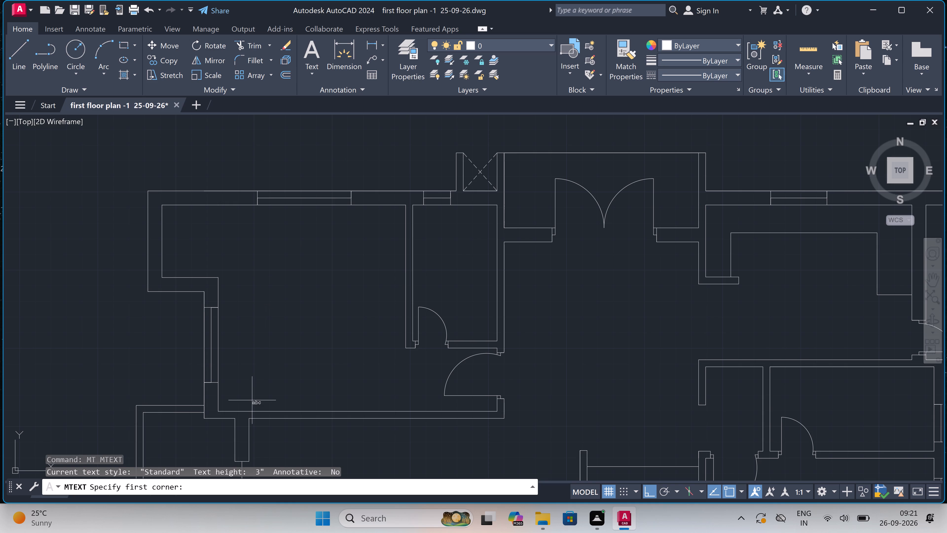
pyautogui.click(245, 383)
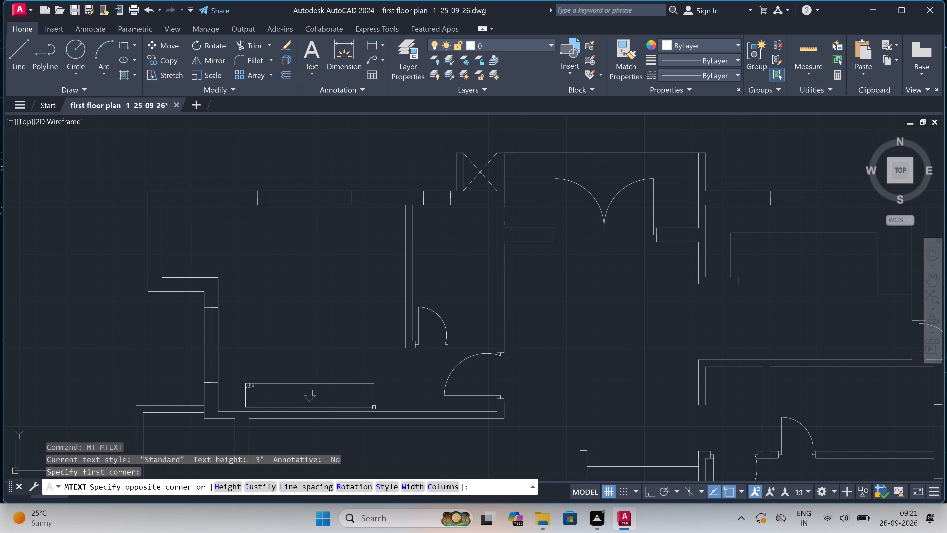
pyautogui.click(412, 386)
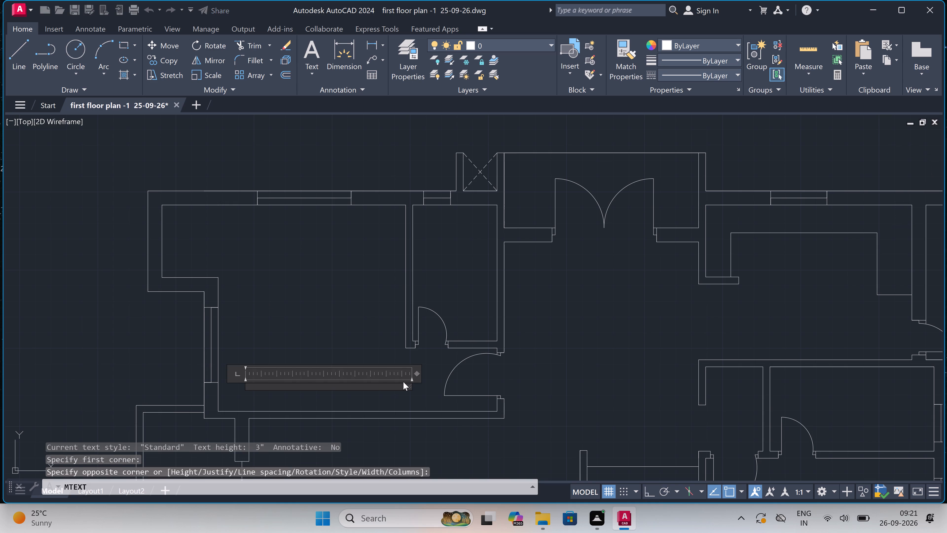
pyautogui.write('BED')
pyautogui.write('ROOM')
pyautogui.press('Return')
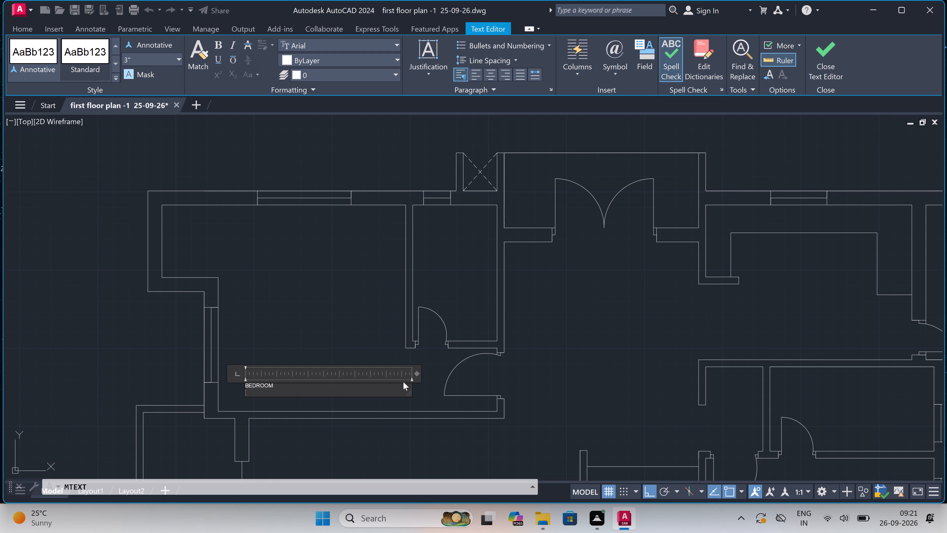
pyautogui.write('10')
pyautogui.write('\'0"X11')
pyautogui.write('\'0"')
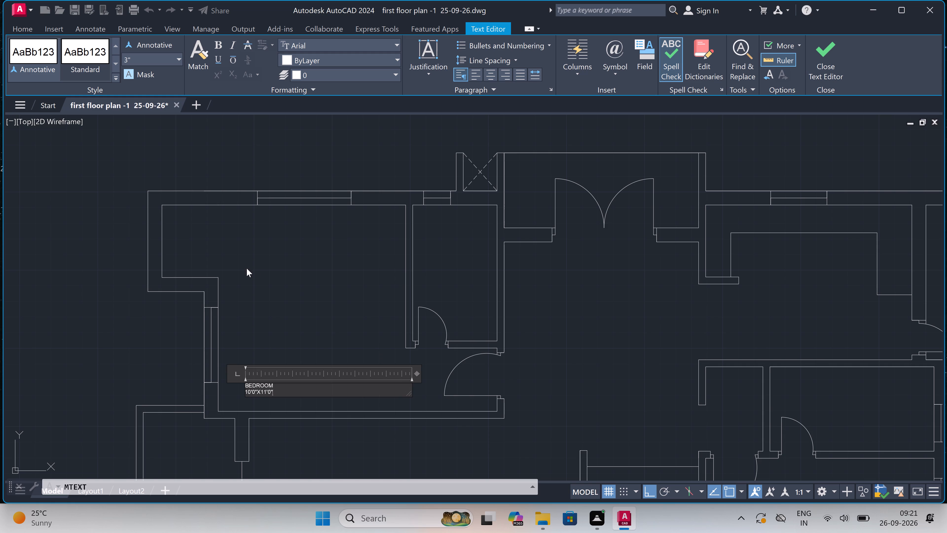
pyautogui.click(247, 268)
# Add a multiline text label "TOILET" with "4'6\"X7'3\"" below it, inside the small room adjoining the northwest bedroom.
pyautogui.press('space')
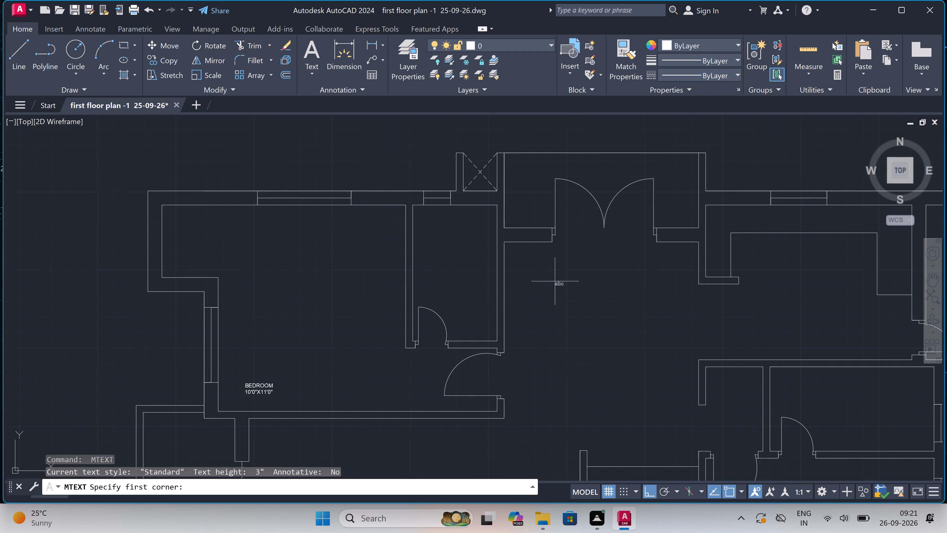
pyautogui.click(428, 272)
pyautogui.click(683, 285)
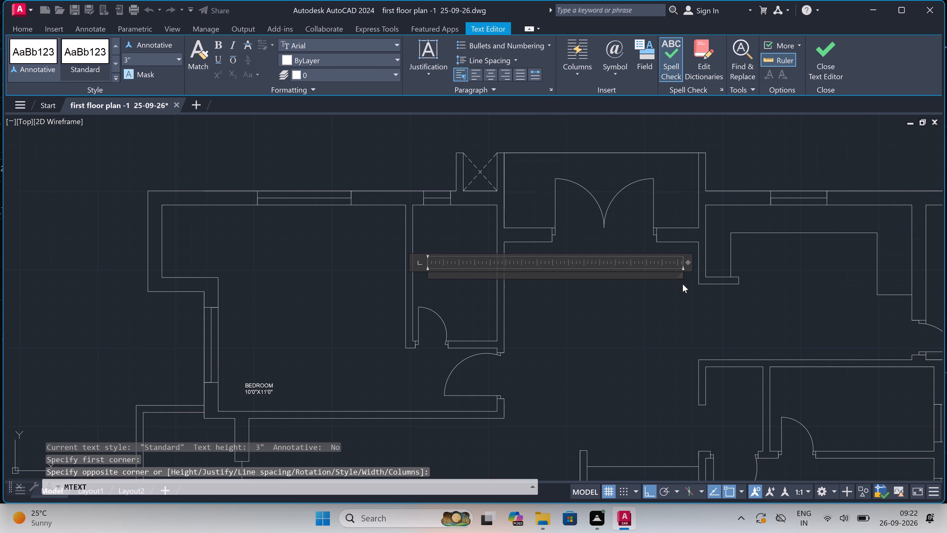
pyautogui.write('TOILET')
pyautogui.press('Return')
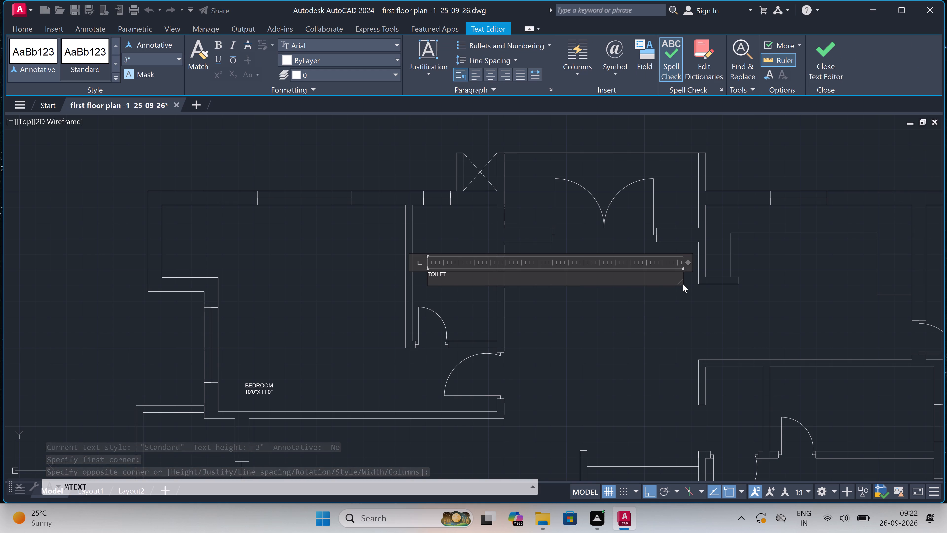
pyautogui.write('4\'6"X')
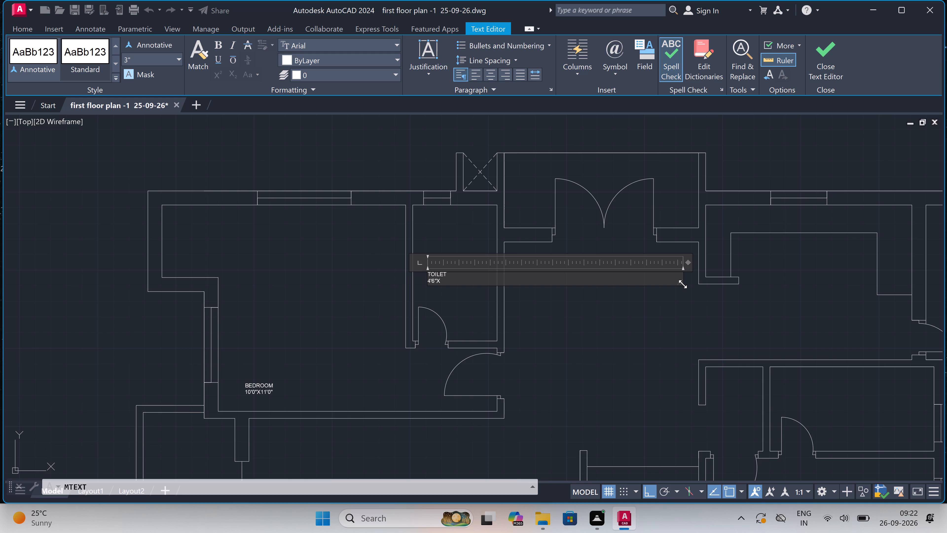
pyautogui.write("7'")
pyautogui.write('3"')
pyautogui.click(267, 263)
# Add a multiline text label "BALCONY" with "10'4.5\"X4'0\"" below it, just outside the north balcony with the double door.
pyautogui.scroll(-5, 268, 263)
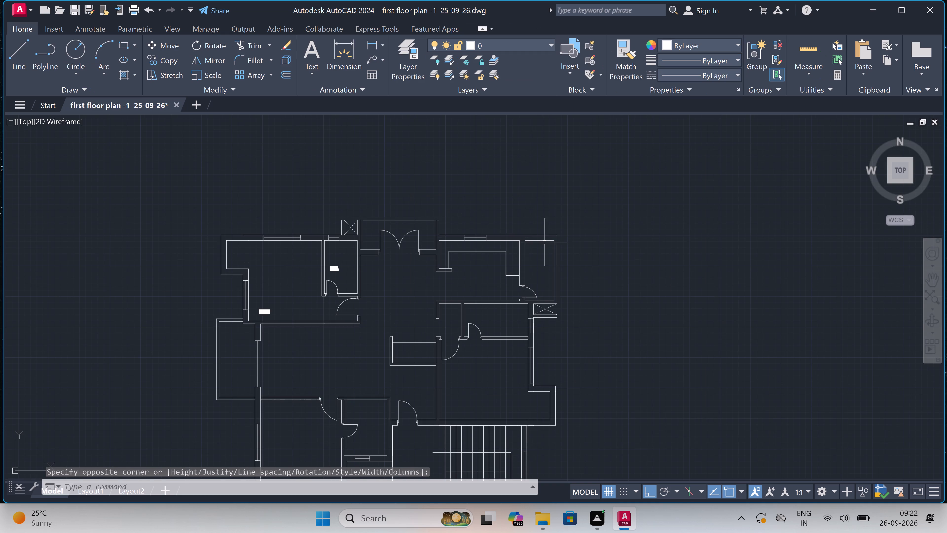
pyautogui.scroll(2, 410, 212)
pyautogui.scroll(1, 364, 244)
pyautogui.scroll(-1, 364, 244)
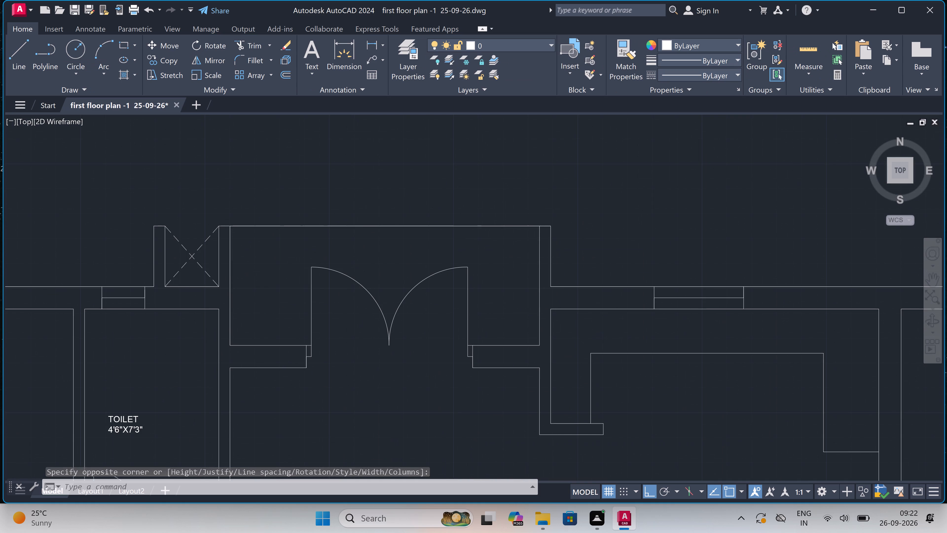
pyautogui.press('space')
pyautogui.moveTo(336, 209); pyautogui.dragTo(338, 210)
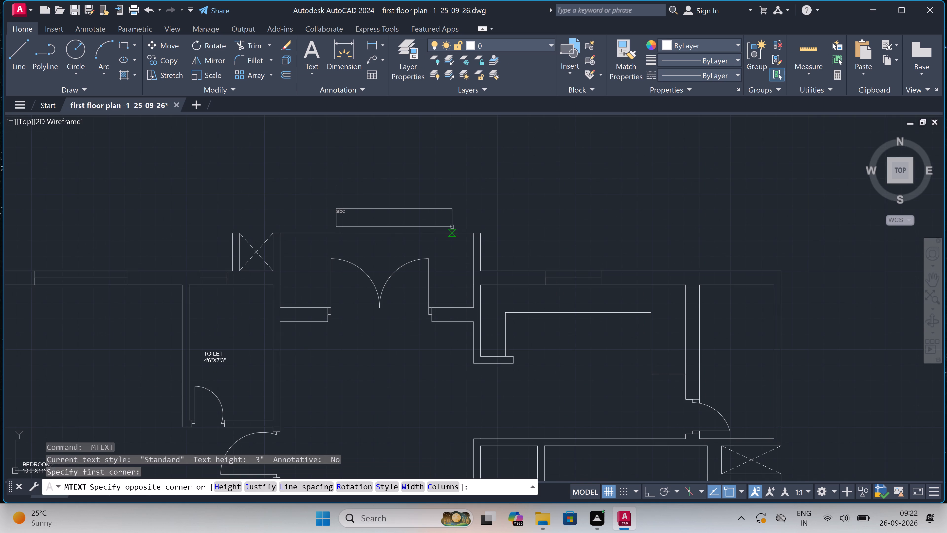
pyautogui.click(452, 226)
pyautogui.press('b')
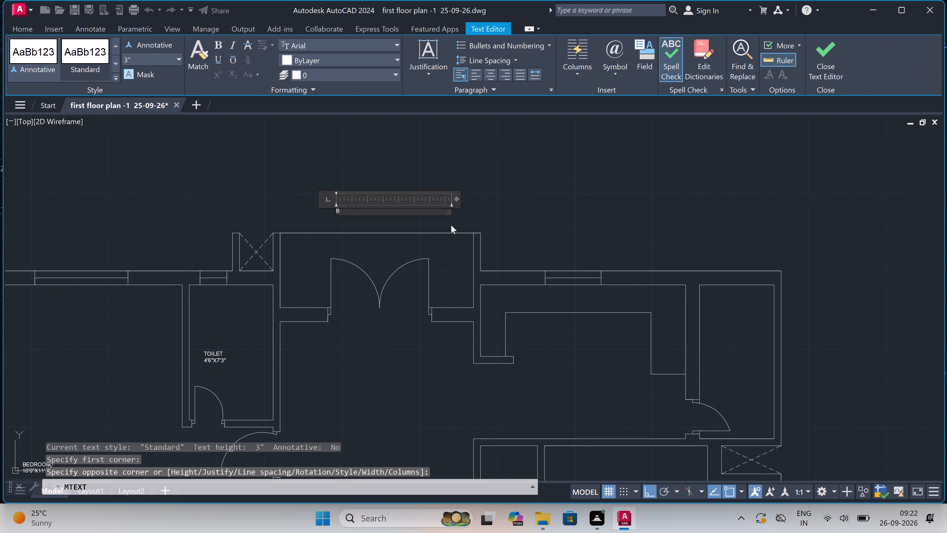
pyautogui.write('ALC')
pyautogui.write('ONY')
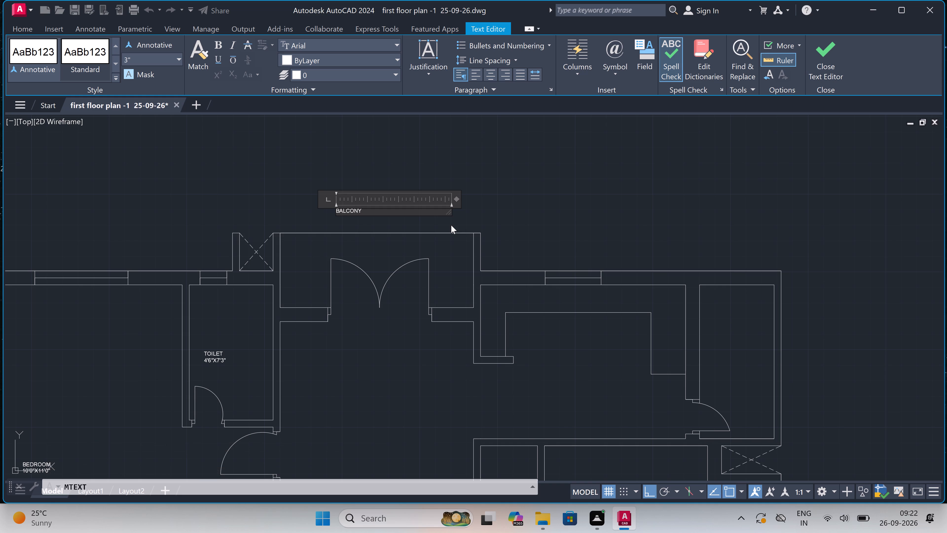
pyautogui.press('Return')
pyautogui.write('10\'4.5"X')
pyautogui.write('4\'0"')
pyautogui.click(442, 155)
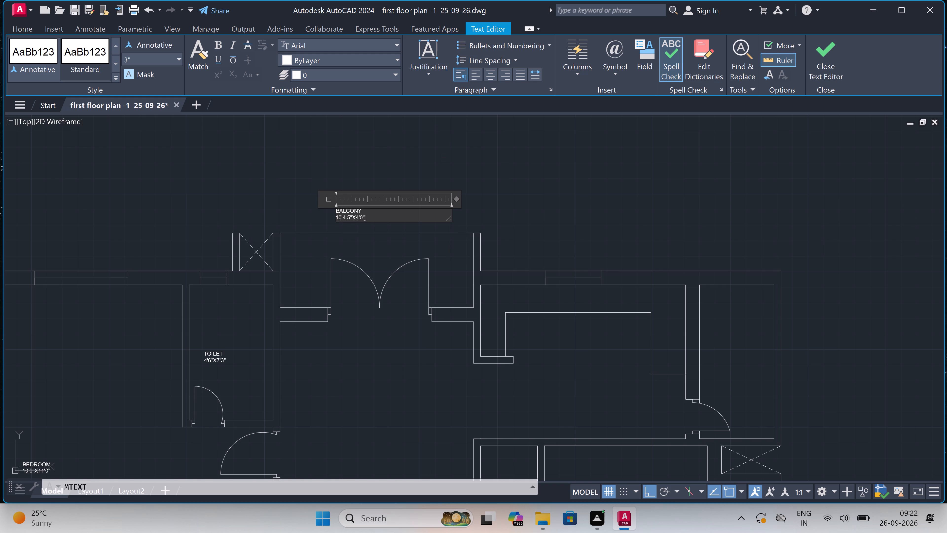
# Add a multiline text label "KITCHEN" with "11'0\"X8'3\"" on its second line, below the counter outline in the northeast kitchen.
pyautogui.scroll(-5, 442, 155)
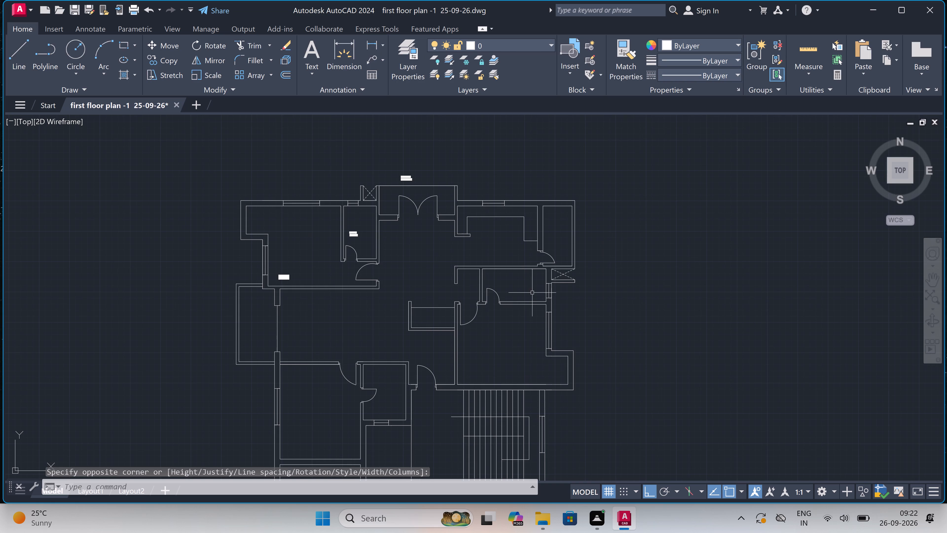
pyautogui.scroll(3, 526, 239)
pyautogui.press('space')
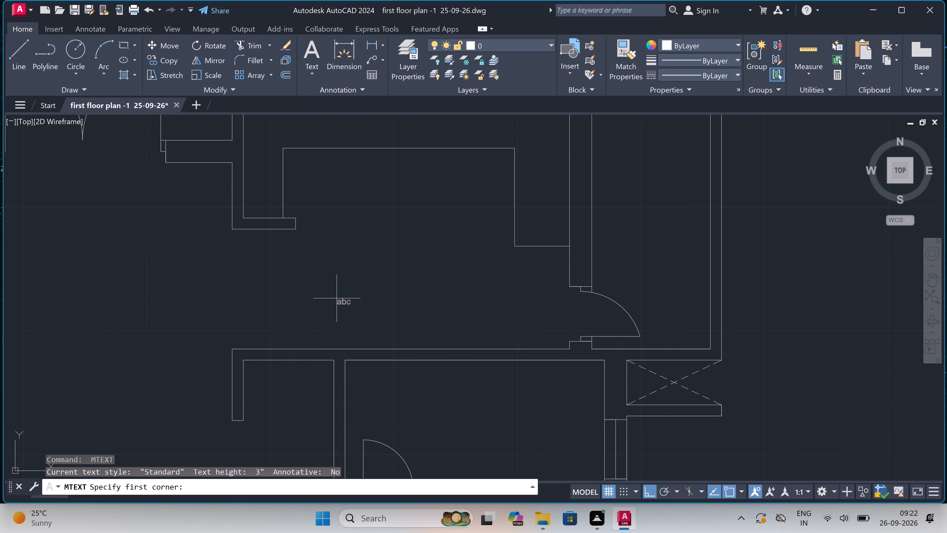
pyautogui.moveTo(336, 296); pyautogui.dragTo(340, 296)
pyautogui.click(558, 336)
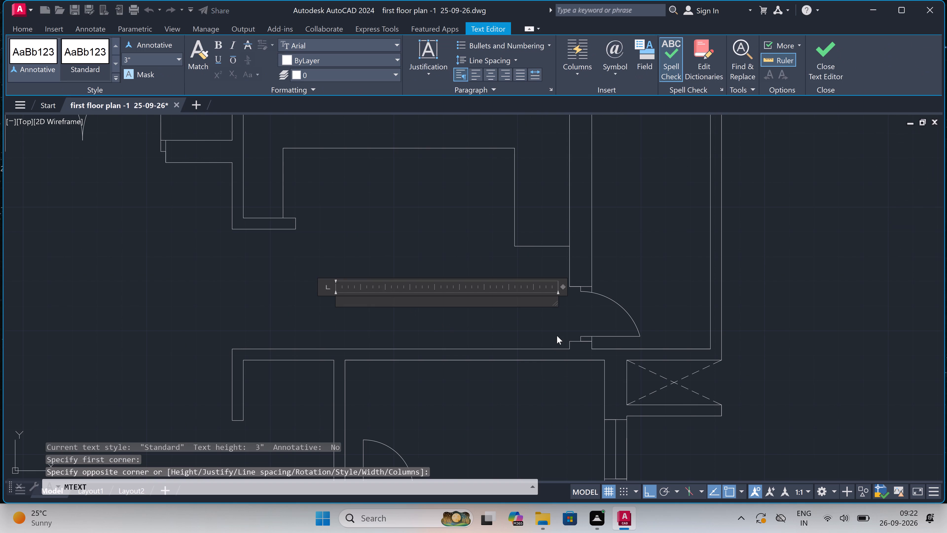
pyautogui.write('KITCHEN')
pyautogui.press('Return')
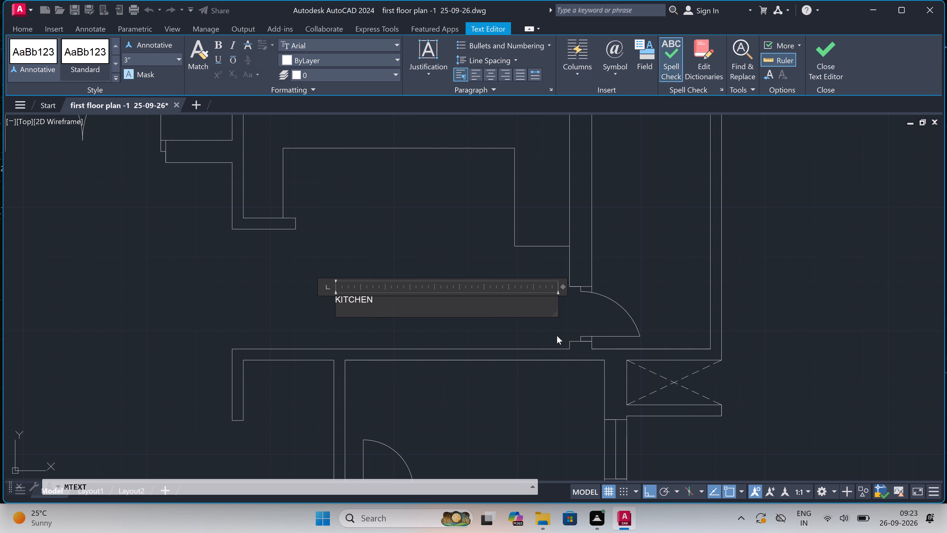
pyautogui.write('11\'0"X')
pyautogui.write('8\'3"')
pyautogui.click(413, 215)
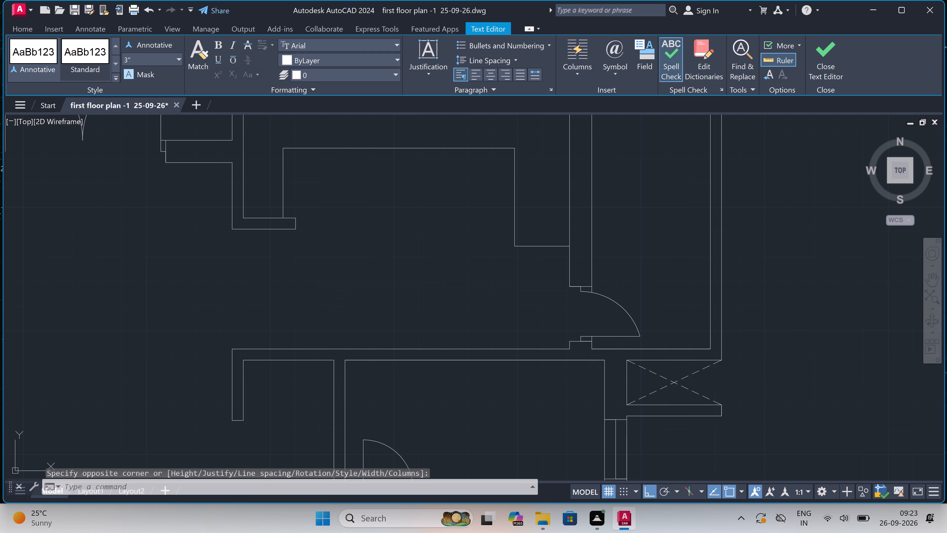
# Add a multiline text label "SERVICE" with "4'0\"X8'3\"" below it, in the narrow room east of the kitchen, above its door.
pyautogui.scroll(-4, 410, 219)
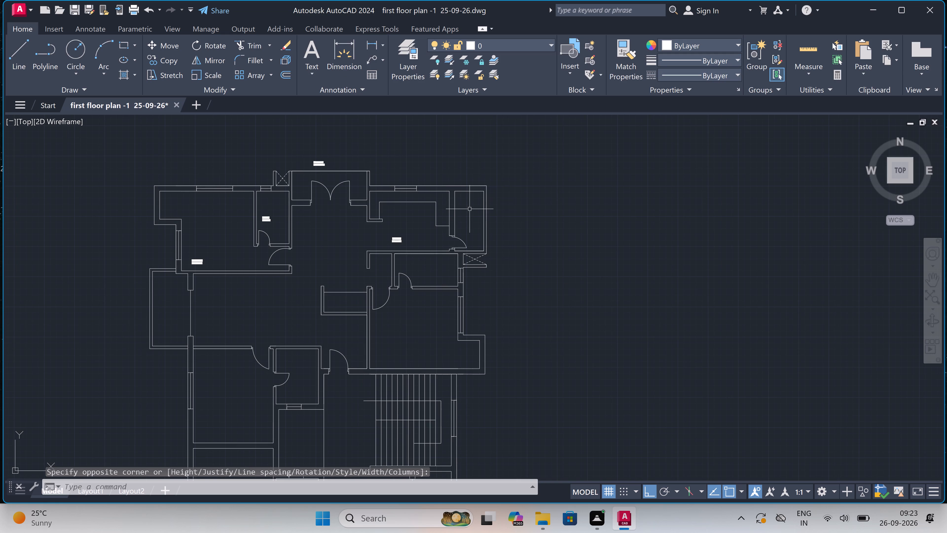
pyautogui.scroll(4, 470, 209)
pyautogui.press('space')
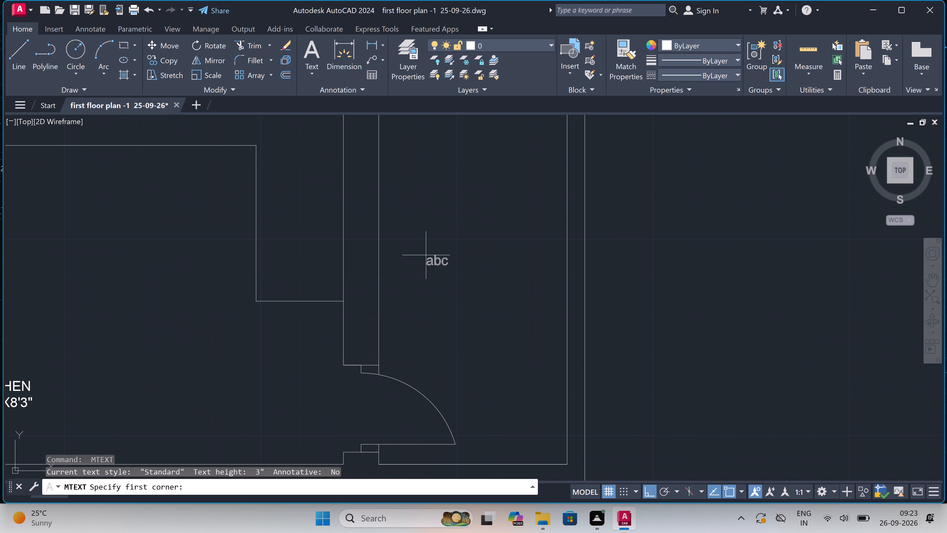
pyautogui.moveTo(405, 275); pyautogui.dragTo(413, 278)
pyautogui.click(618, 316)
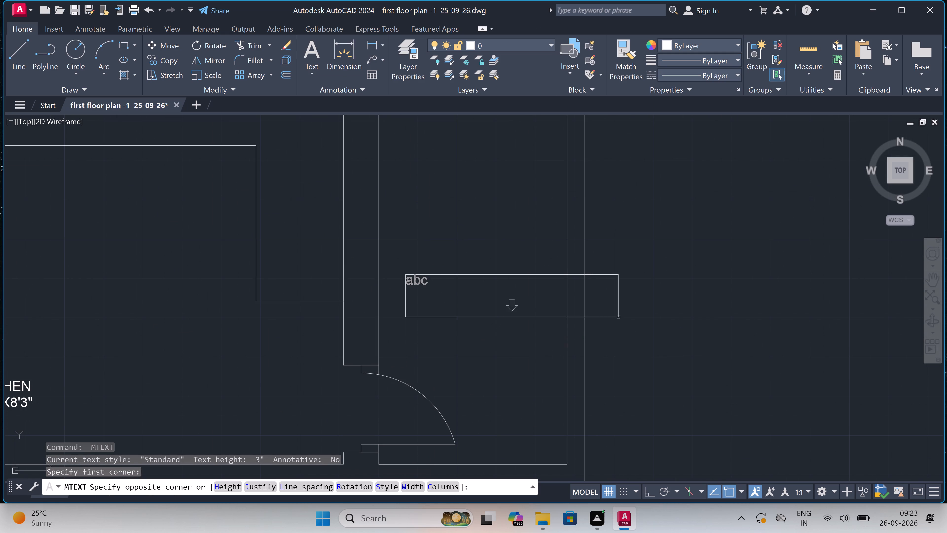
pyautogui.write('SERVICE')
pyautogui.press('Return')
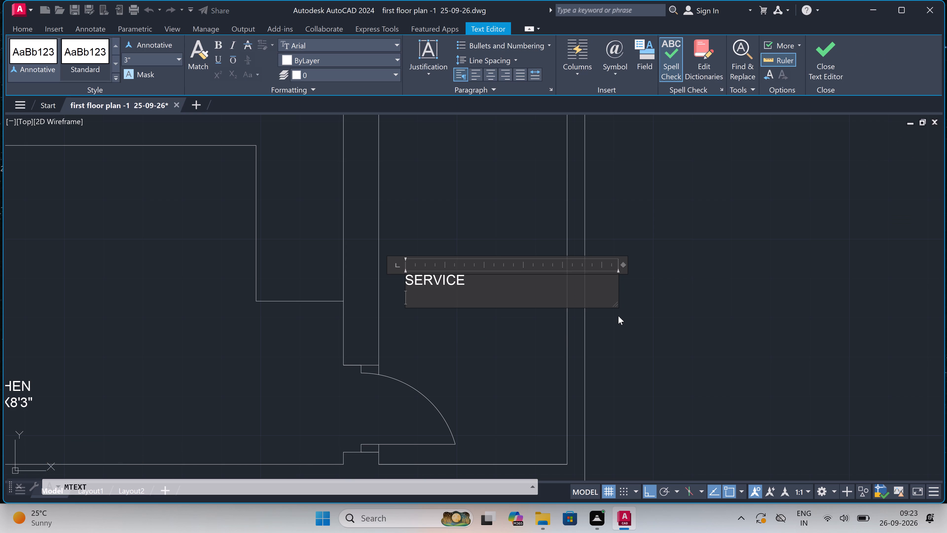
pyautogui.write('1\'0"')
pyautogui.press('BackSpace')
pyautogui.press('BackSpace')
pyautogui.press('BackSpace')
pyautogui.press('BackSpace')
pyautogui.write('4\'0"')
pyautogui.press('x')
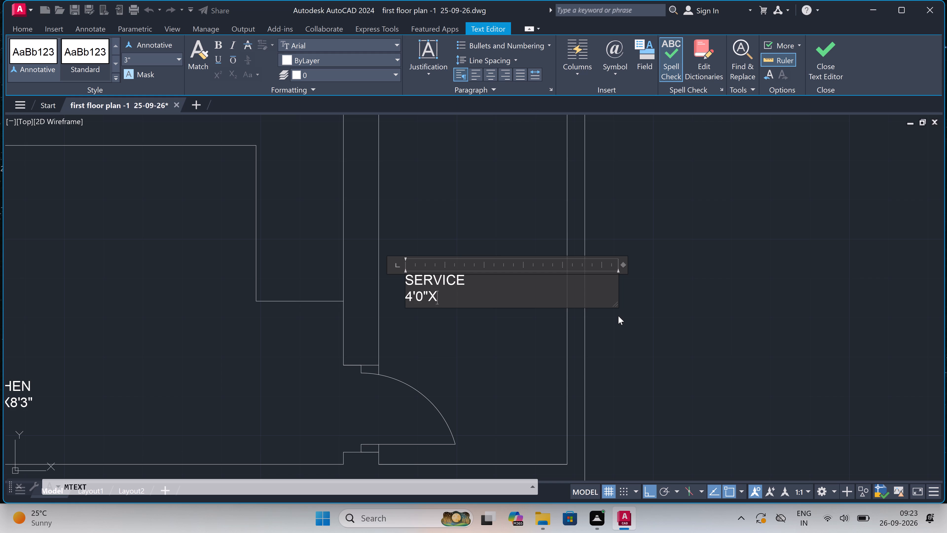
pyautogui.write("9'")
pyautogui.write('3"')
pyautogui.press('BackSpace')
pyautogui.press('BackSpace')
pyautogui.press('BackSpace')
pyautogui.press('BackSpace')
pyautogui.write("8'")
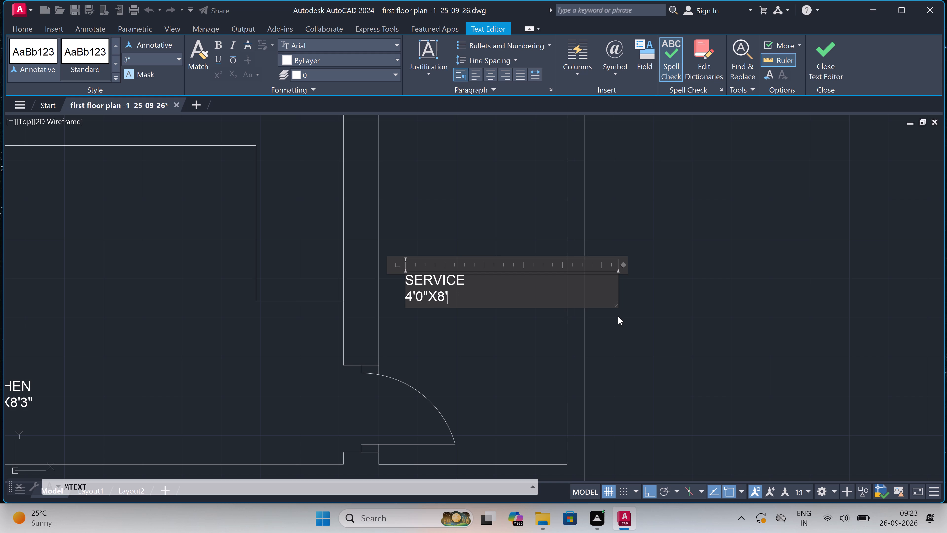
pyautogui.write('3"')
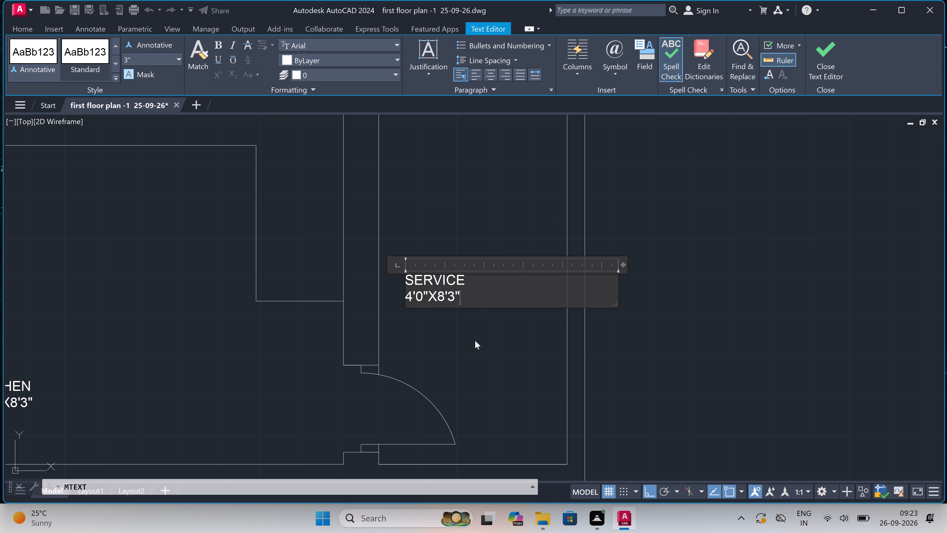
pyautogui.click(475, 341)
# Add a multiline text label "TOILET" with "8'9\"X4'6\"" below it, above the door in the small room directly south of the kitchen.
pyautogui.scroll(-2, 477, 320)
pyautogui.scroll(-4, 472, 295)
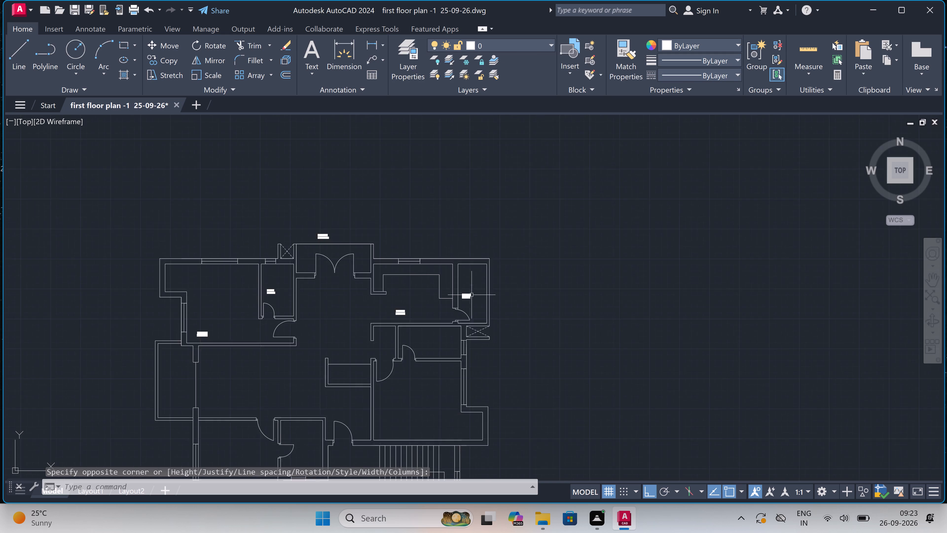
pyautogui.scroll(3, 425, 344)
pyautogui.scroll(2, 451, 261)
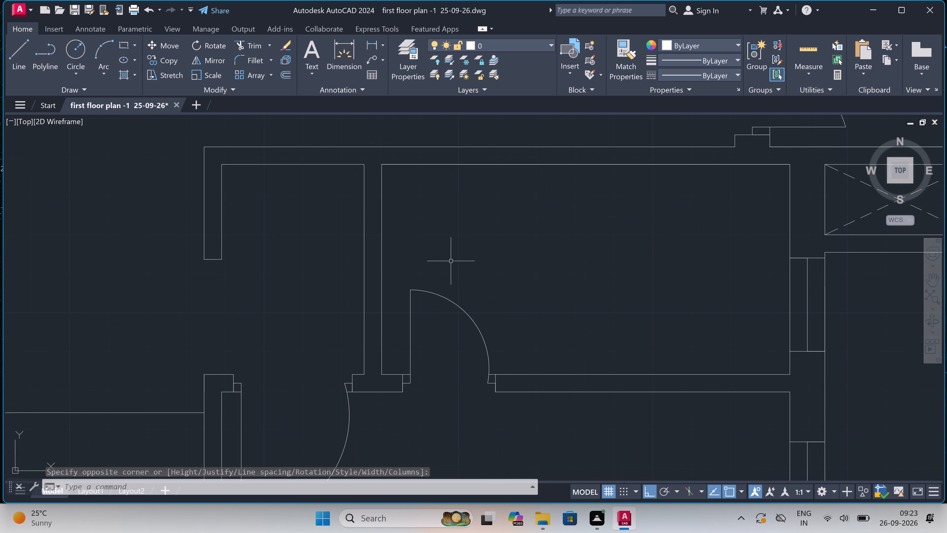
pyautogui.press('space')
pyautogui.moveTo(400, 208); pyautogui.dragTo(403, 209)
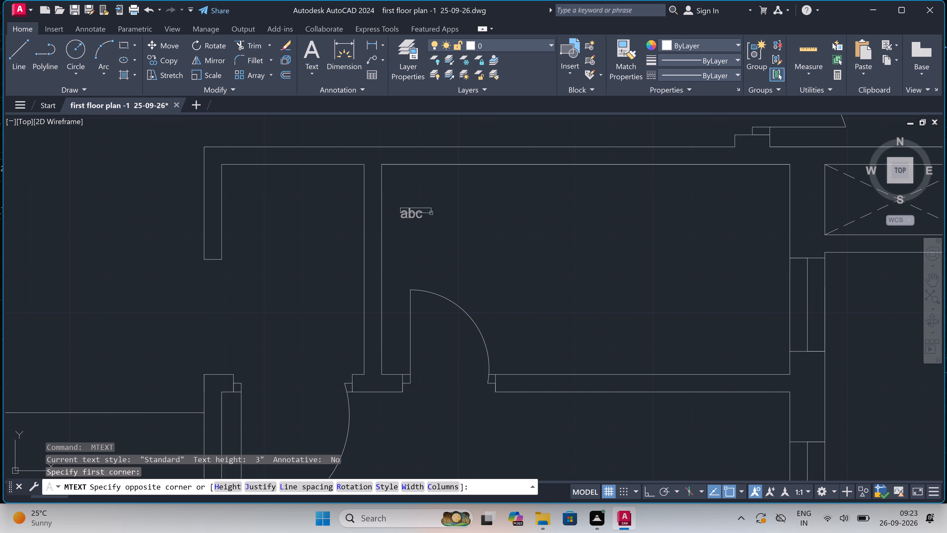
pyautogui.click(568, 226)
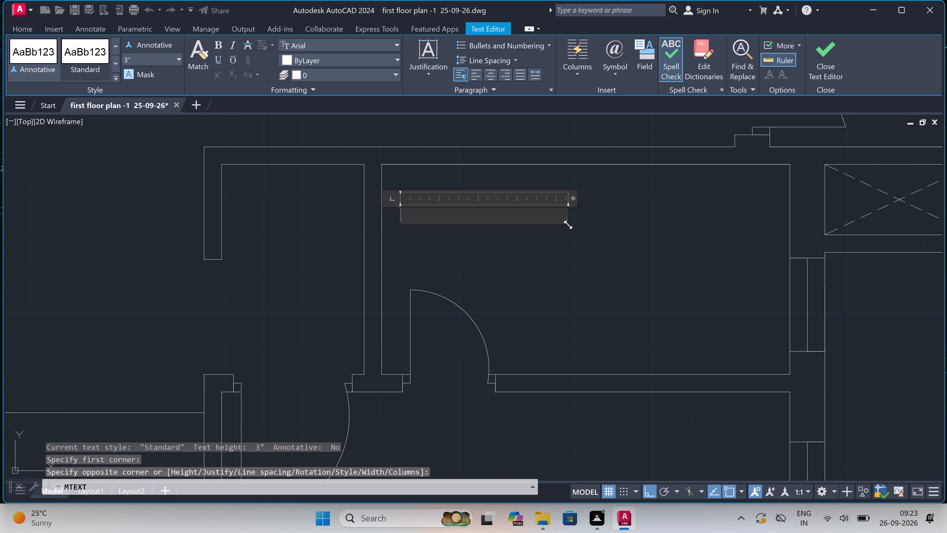
pyautogui.press('t')
pyautogui.press('o')
pyautogui.write('IL')
pyautogui.press('e')
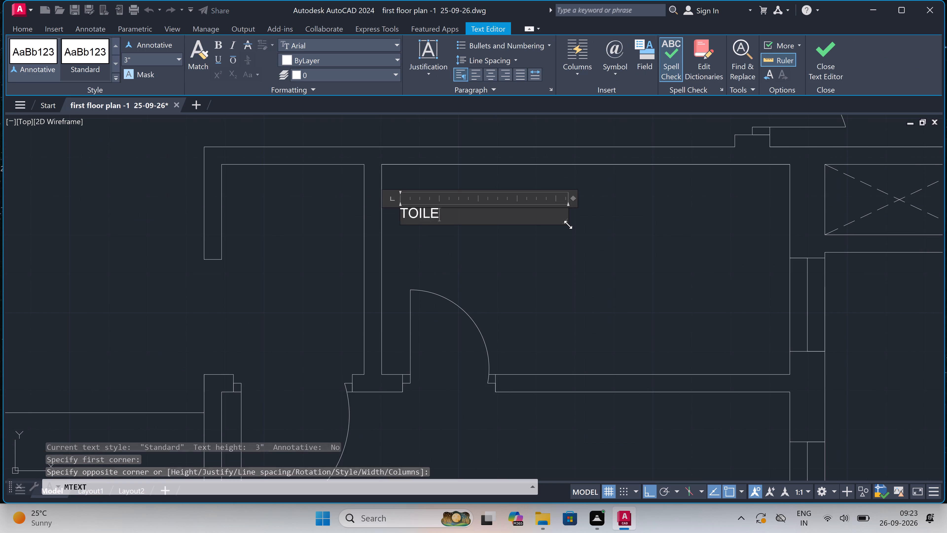
pyautogui.press('t')
pyautogui.press('Return')
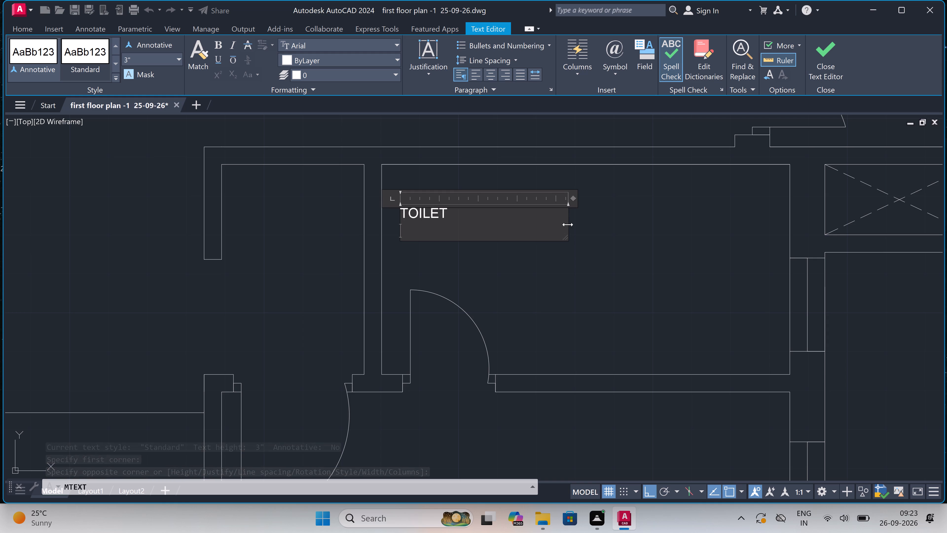
pyautogui.press('8')
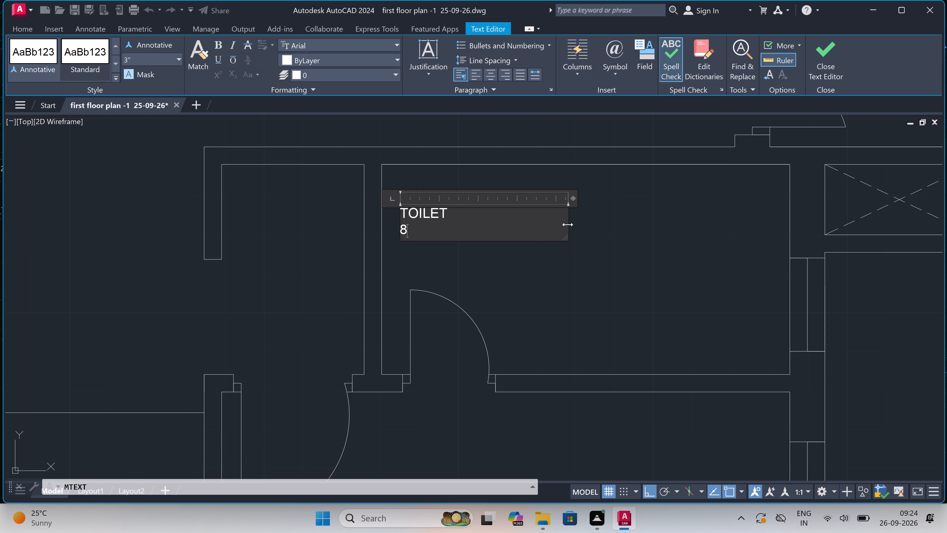
pyautogui.press("'")
pyautogui.press('9')
pyautogui.hotkey('shift', '"')
pyautogui.press('x')
pyautogui.press('4')
pyautogui.press("'")
pyautogui.press('6')
pyautogui.hotkey('shift', '"')
pyautogui.click(534, 288)
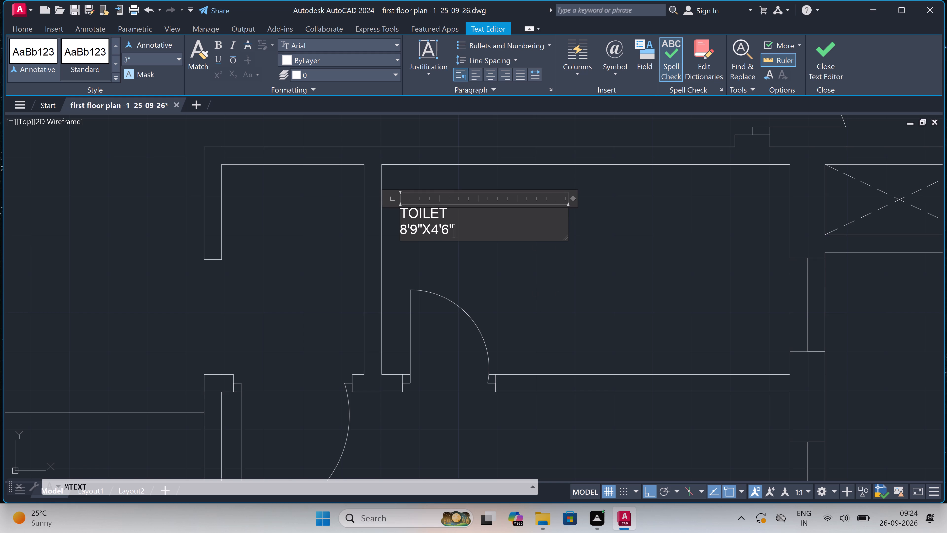
# Add a multiline text label "BEDROOM" with "13'0\"X11'0\"" below it, near the southwest corner of the bedroom just north of the staircase.
pyautogui.scroll(-6, 516, 246)
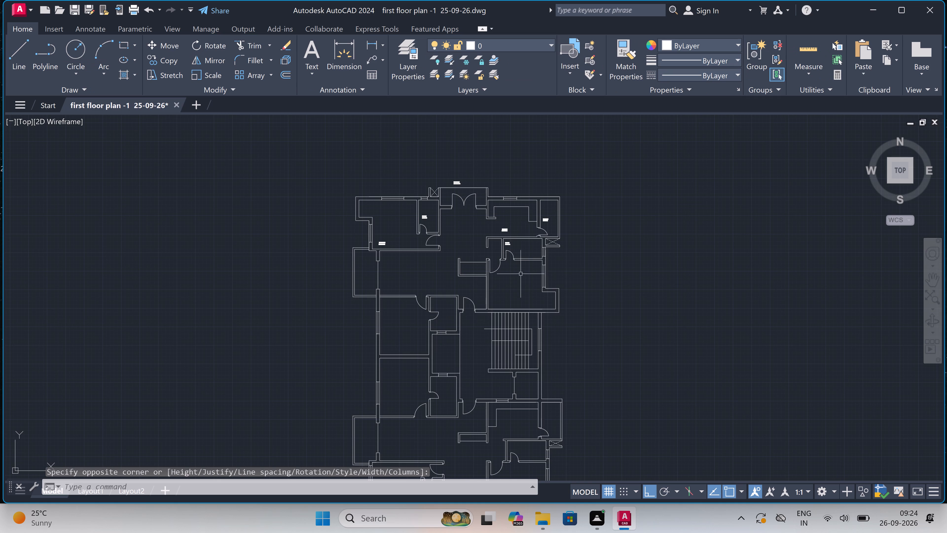
pyautogui.scroll(4, 521, 292)
pyautogui.press('space')
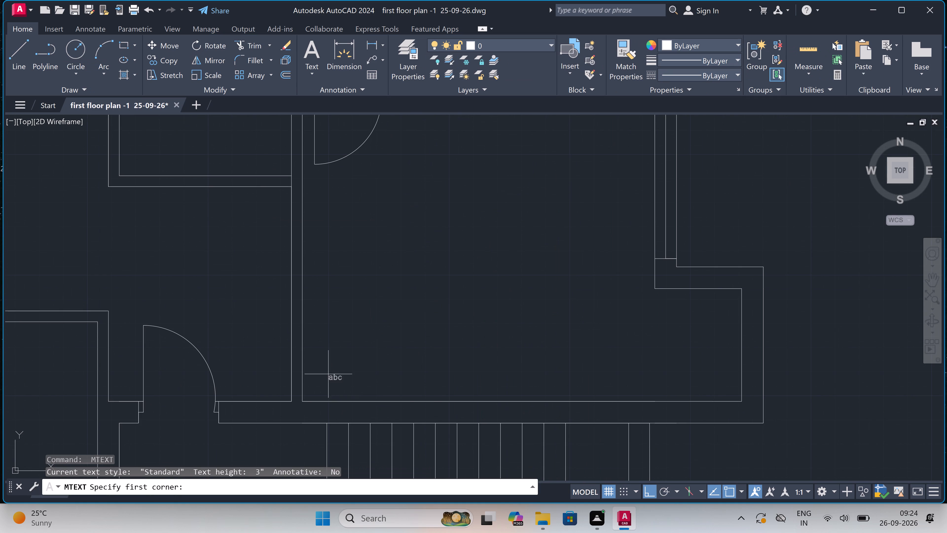
pyautogui.click(332, 358)
pyautogui.click(580, 379)
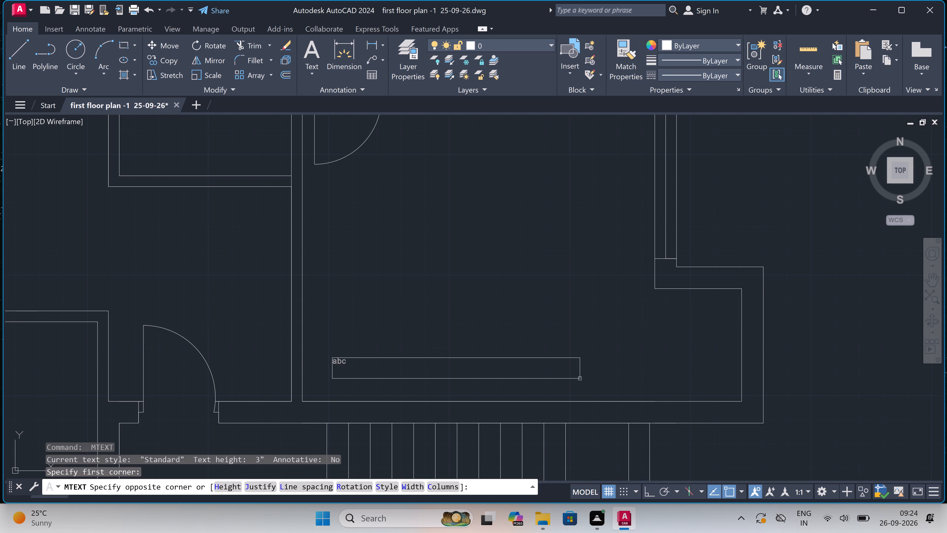
pyautogui.write('BEDR')
pyautogui.write('OOM')
pyautogui.press('Return')
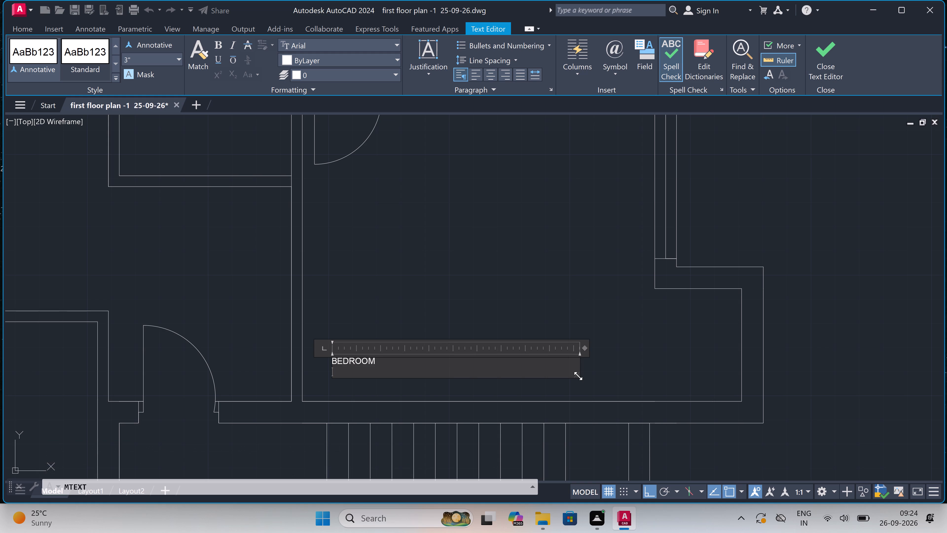
pyautogui.write('13\'0"')
pyautogui.press('x')
pyautogui.write('11\'0"')
pyautogui.click(463, 270)
pyautogui.scroll(-3, 462, 261)
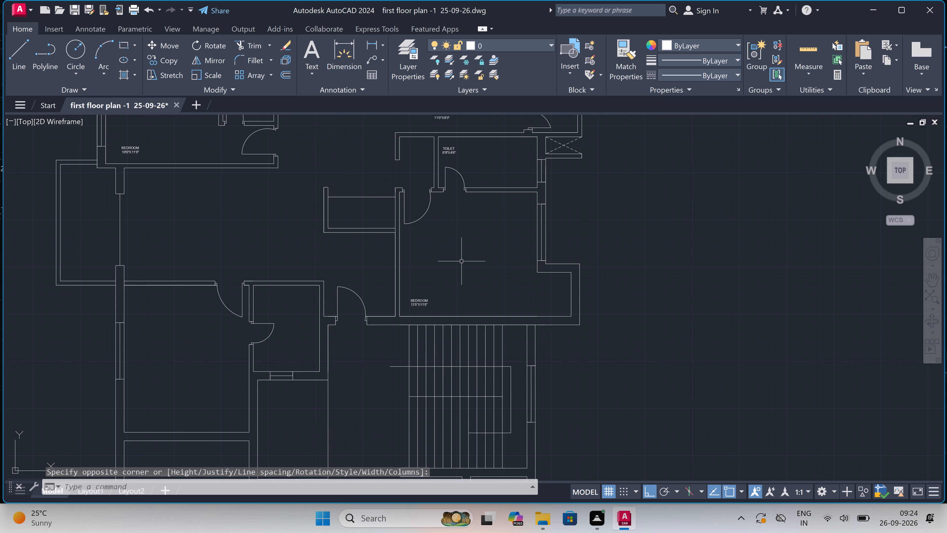
# Add a multiline text label "POOJA" inside the small three-walled alcove just west of the south-east bedroom's door.
pyautogui.scroll(2, 339, 178)
pyautogui.press('space')
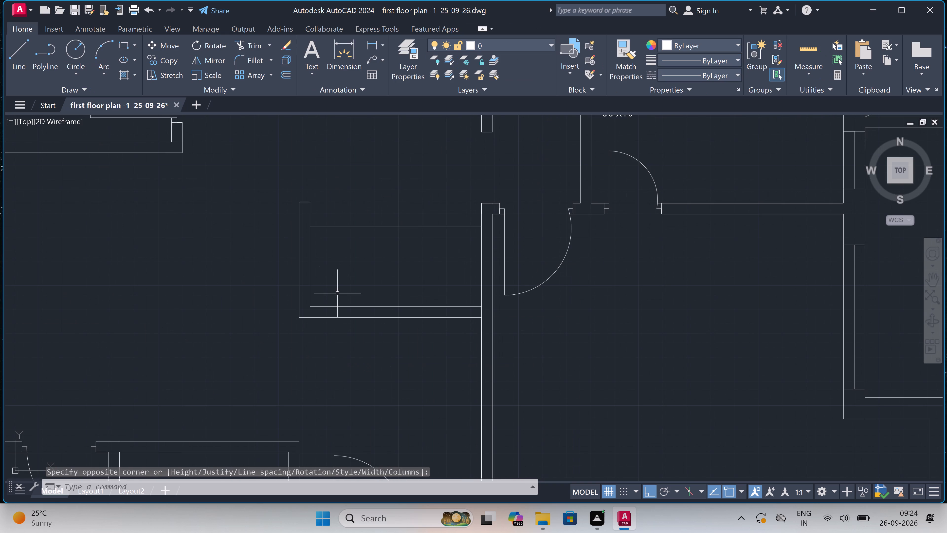
pyautogui.moveTo(343, 264); pyautogui.dragTo(346, 261)
pyautogui.click(499, 285)
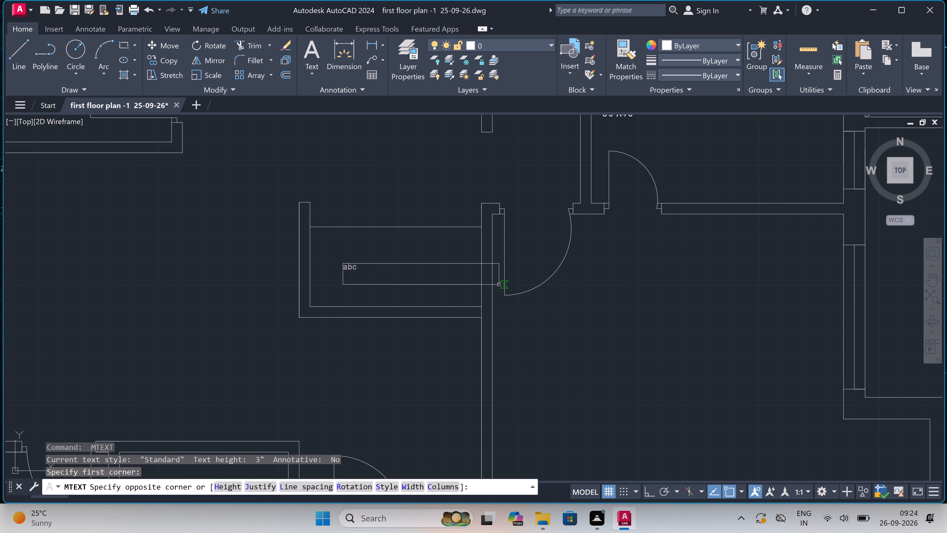
pyautogui.write('POOJA')
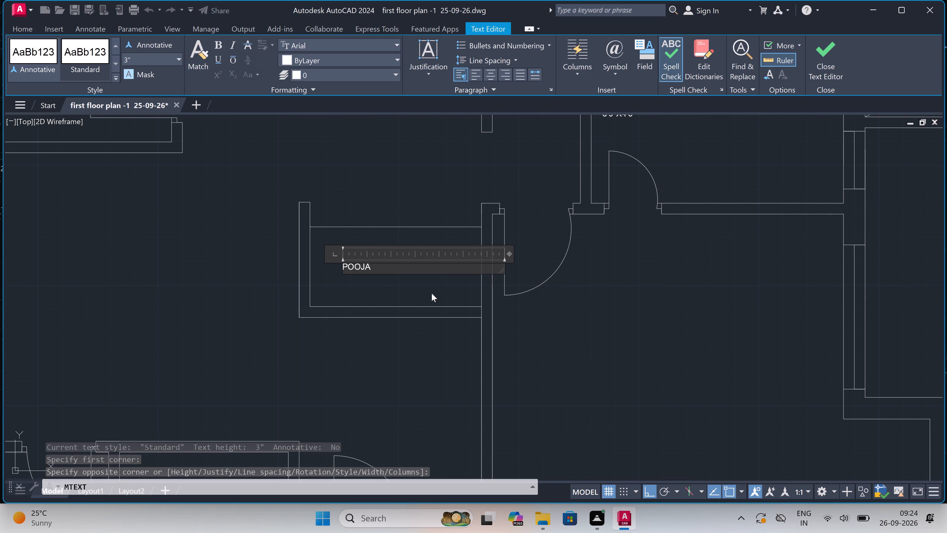
pyautogui.click(429, 286)
# Add a multiline text label "LIVING" with "17'10.5"X10'0"" below it, in the large central hall south of the 10'0"X11'0" bedroom.
pyautogui.scroll(-5, 429, 286)
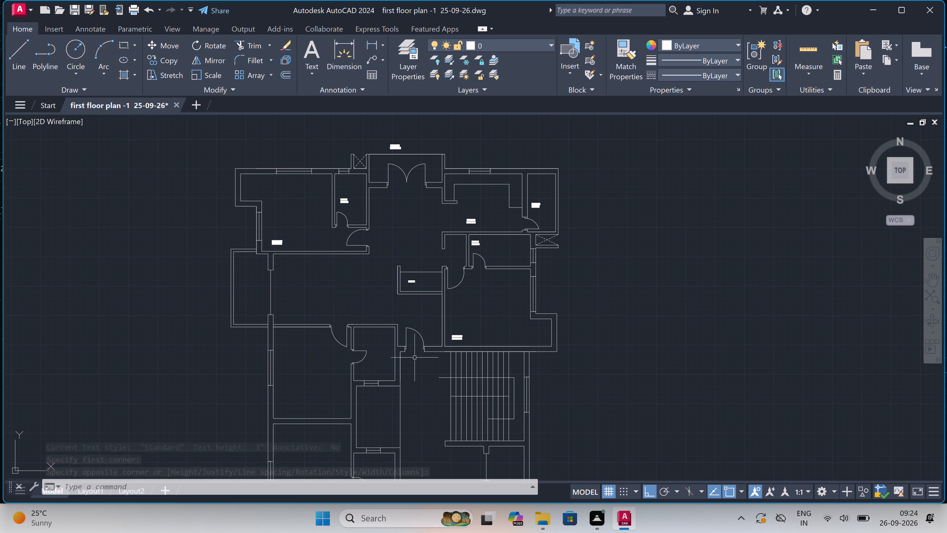
pyautogui.scroll(2, 298, 264)
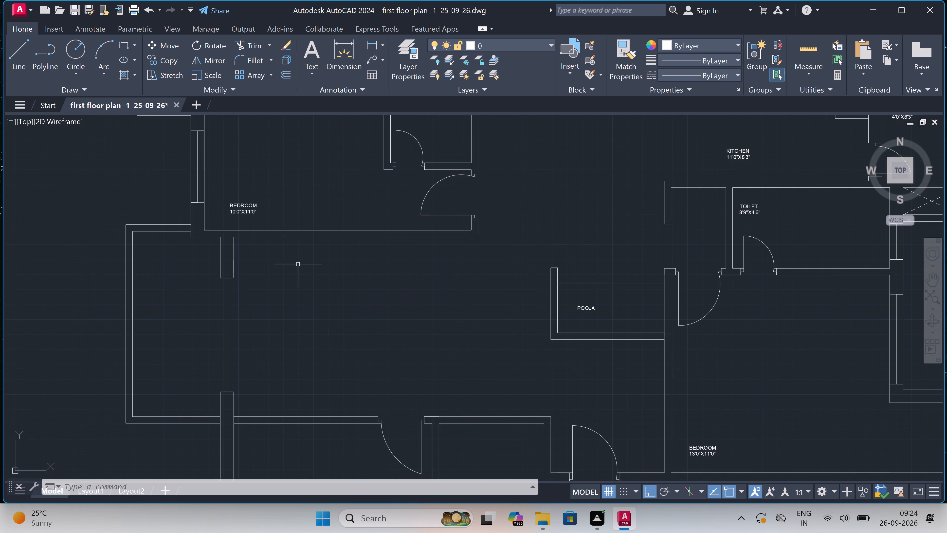
pyautogui.press('space')
pyautogui.click(281, 323)
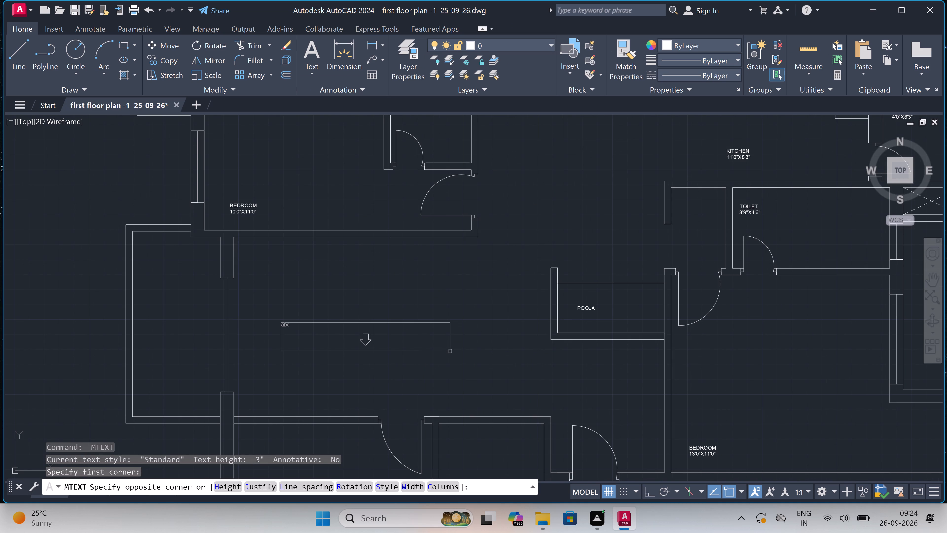
pyautogui.click(450, 347)
pyautogui.write('LIVING')
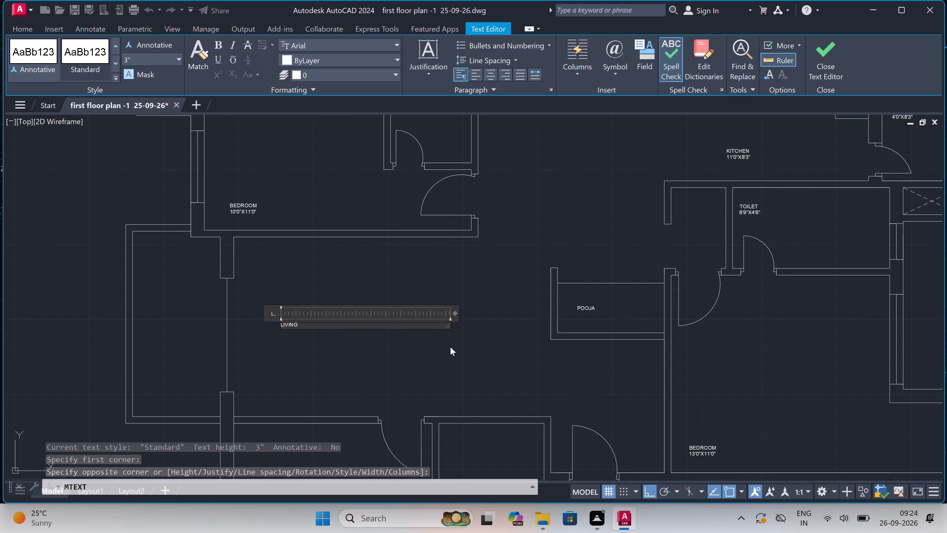
pyautogui.press('Return')
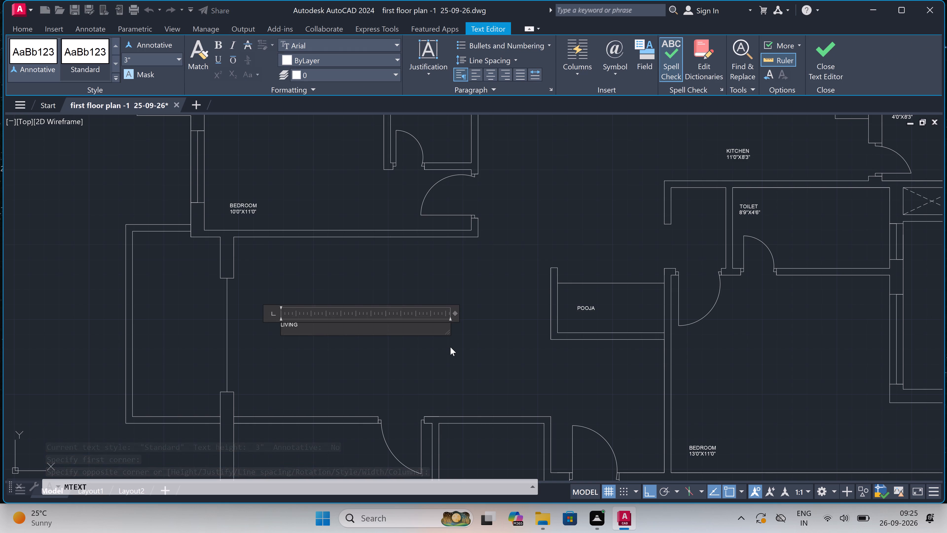
pyautogui.press('1')
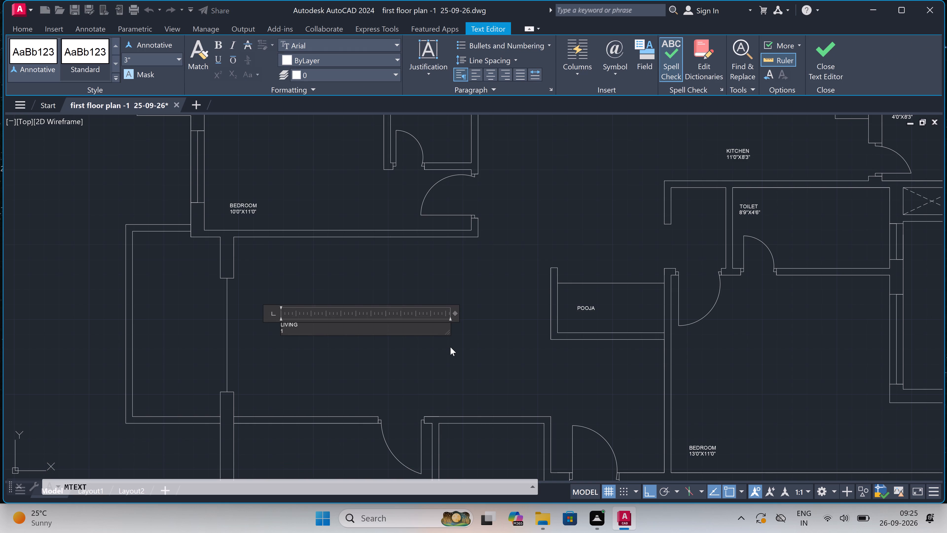
pyautogui.write("7'")
pyautogui.write("10'")
pyautogui.press('BackSpace')
pyautogui.write('.5')
pyautogui.write('"X')
pyautogui.write('10\'0"')
pyautogui.click(425, 347)
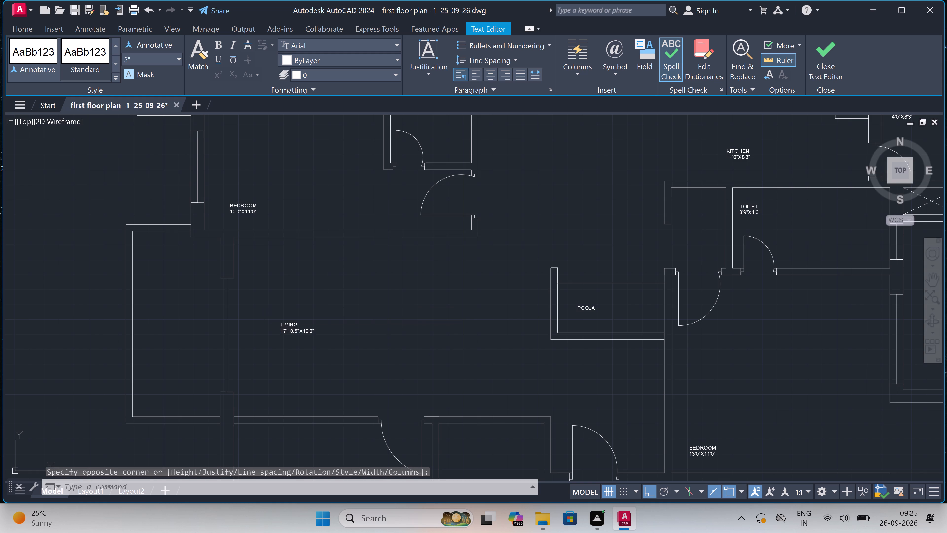
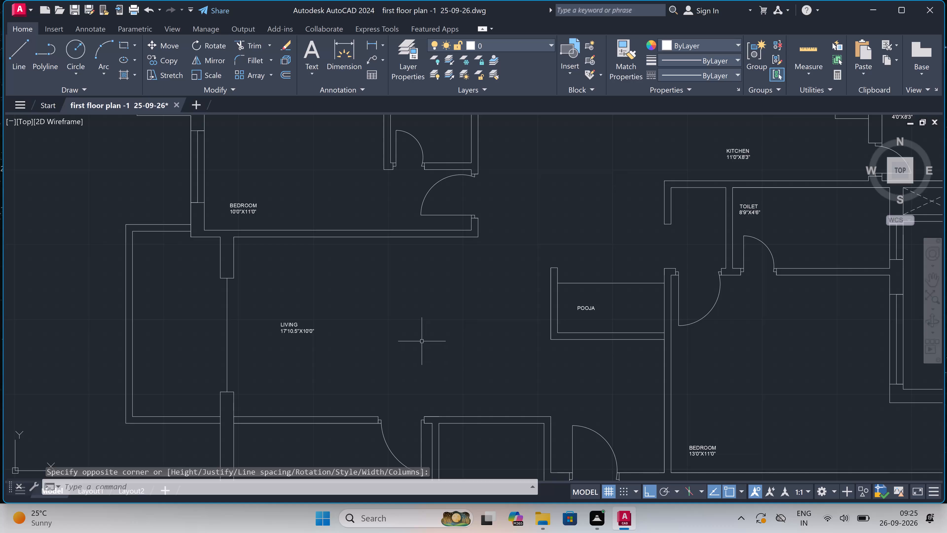
# Add a multiline text label "BALCONY" with "4'0"X10'9"" below it, in the narrow space just west of the living hall.
pyautogui.scroll(1, 148, 344)
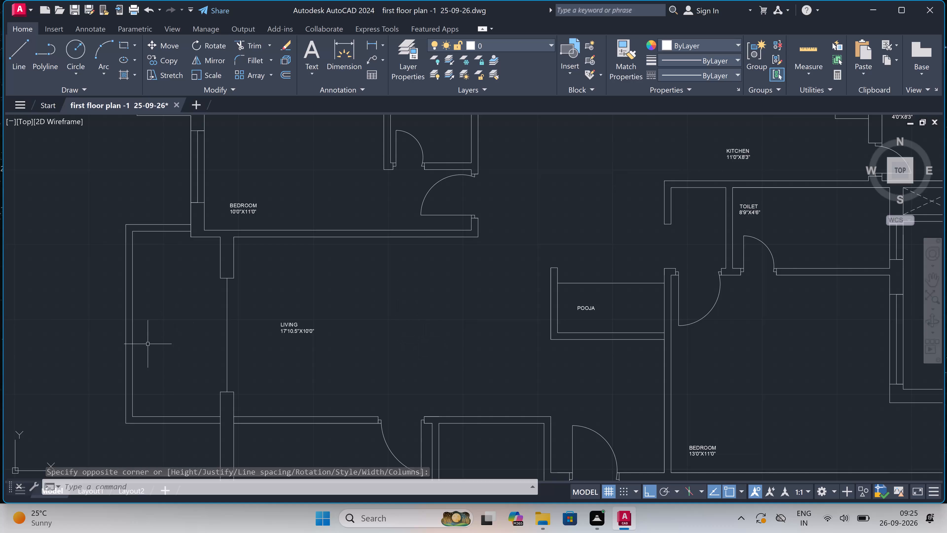
pyautogui.press('space')
pyautogui.moveTo(162, 334); pyautogui.dragTo(176, 338)
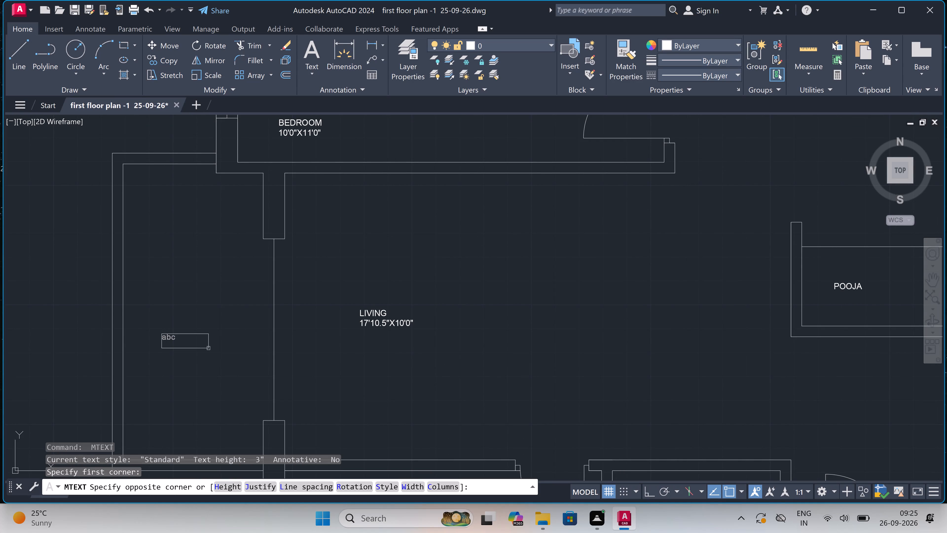
pyautogui.click(378, 367)
pyautogui.write('BAL')
pyautogui.write('CONY')
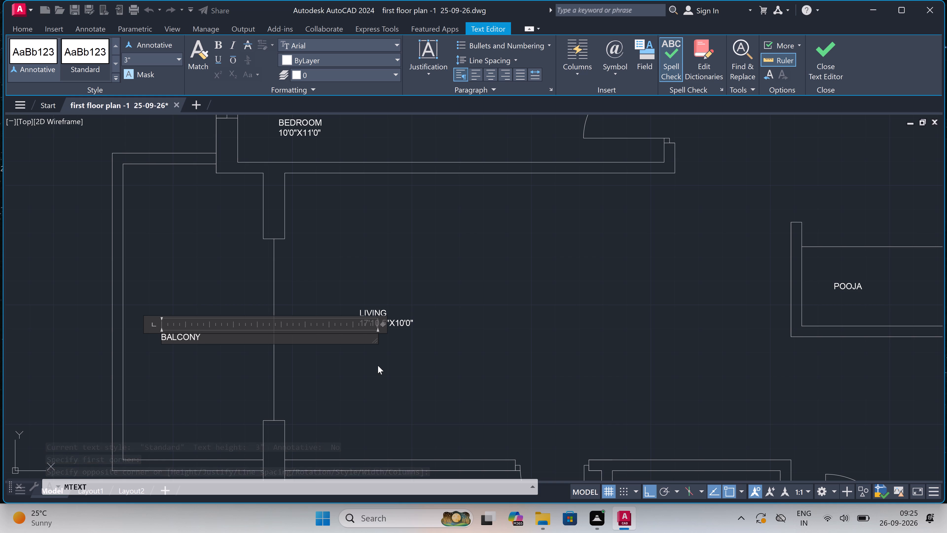
pyautogui.press('Return')
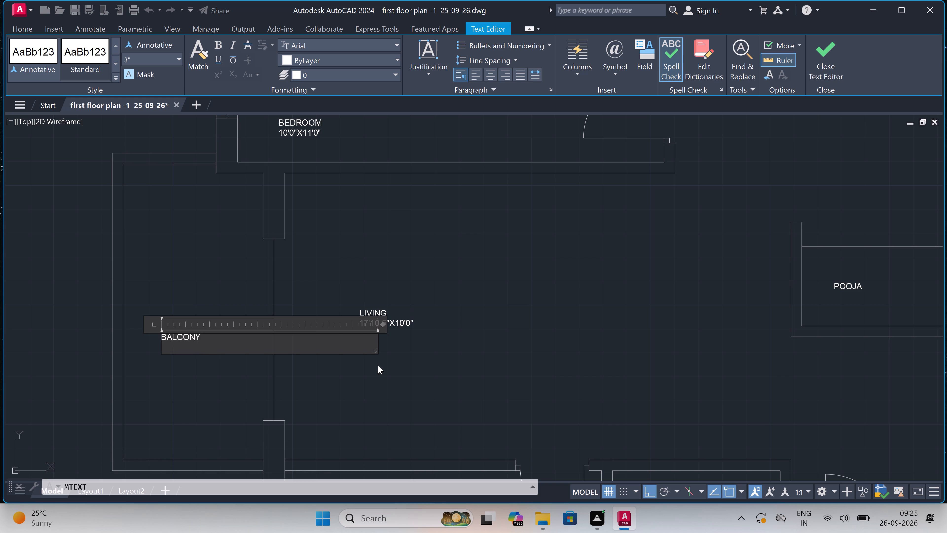
pyautogui.write('4\'0"X')
pyautogui.write('10\'9"')
pyautogui.moveTo(202, 292); pyautogui.dragTo(205, 295)
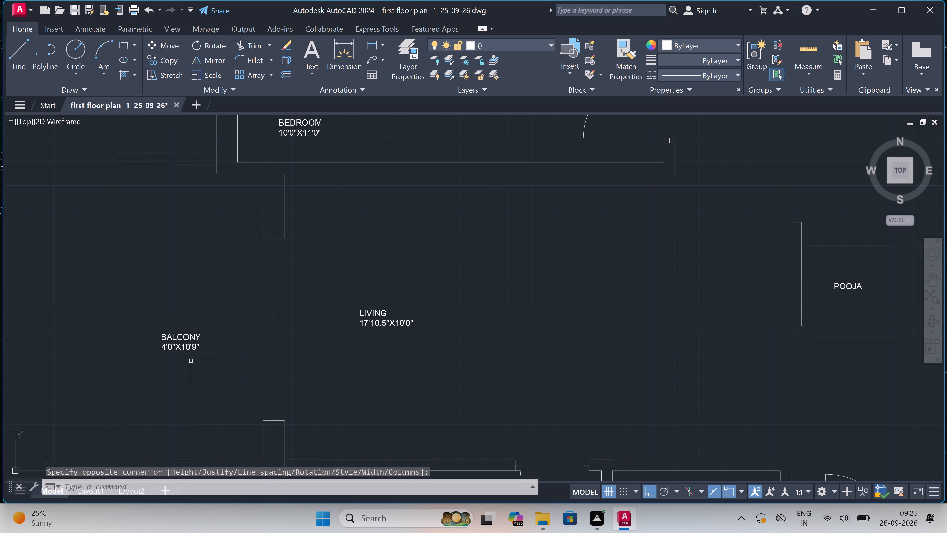
# Rotate the BALCONY label 90° counterclockwise about a point within its text.
pyautogui.click(188, 346)
pyautogui.click(206, 45)
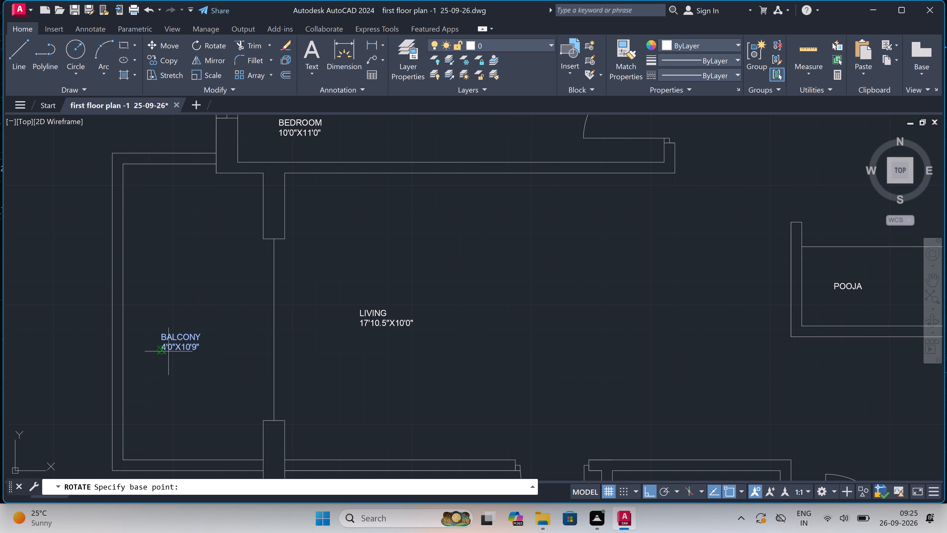
pyautogui.click(177, 343)
pyautogui.click(172, 279)
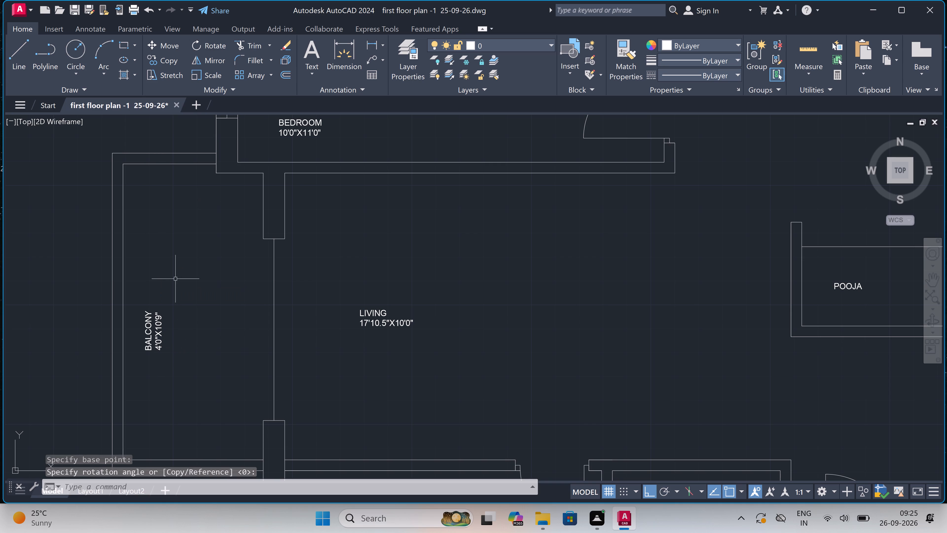
pyautogui.press('Escape')
# Add a multiline text label "BEDROOM" with "10'0"X13'0"" below it, near the northwest corner of the bedroom directly south of the living hall.
pyautogui.scroll(-4, 282, 294)
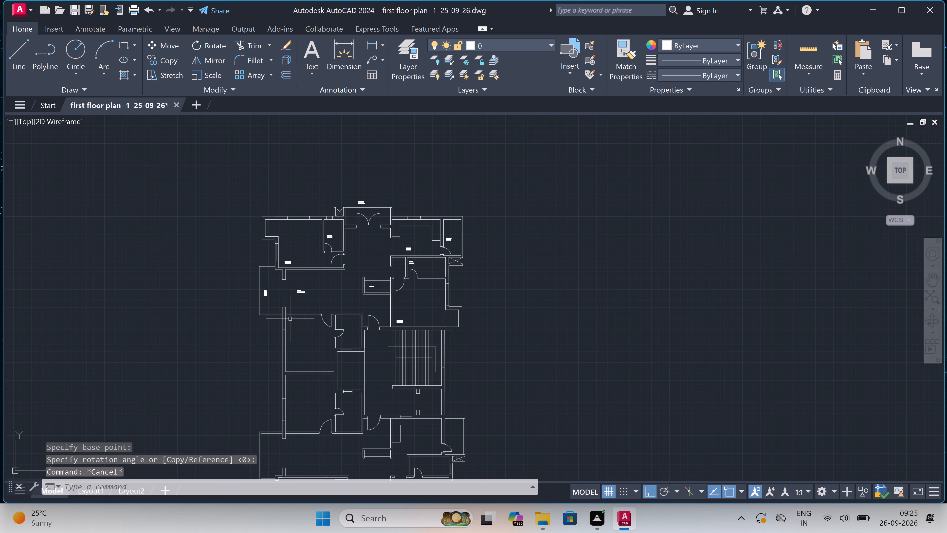
pyautogui.scroll(3, 296, 367)
pyautogui.press('space')
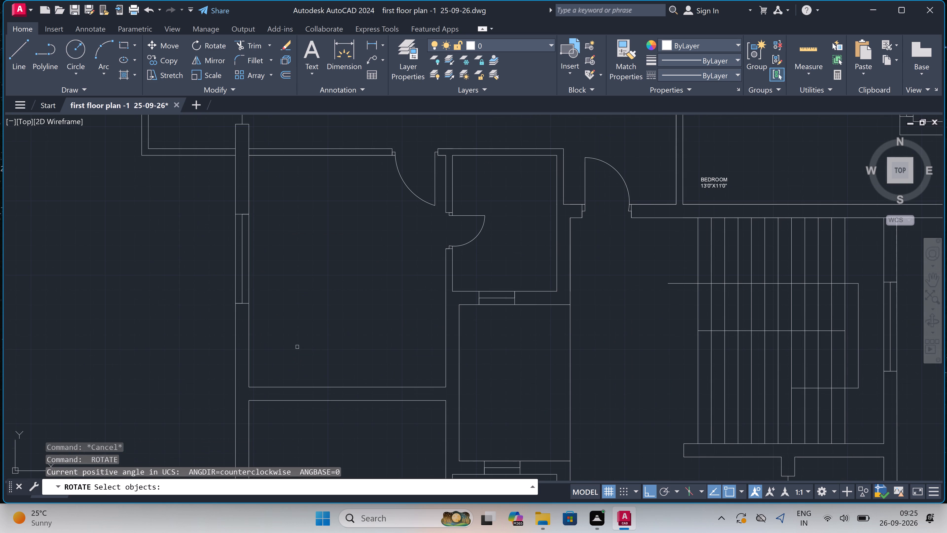
pyautogui.press('Escape')
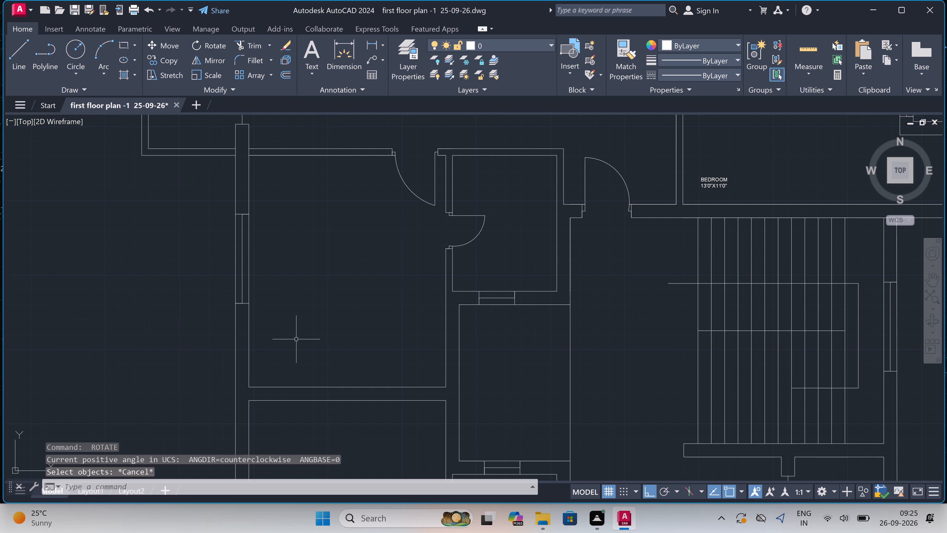
pyautogui.write('MT')
pyautogui.press('space')
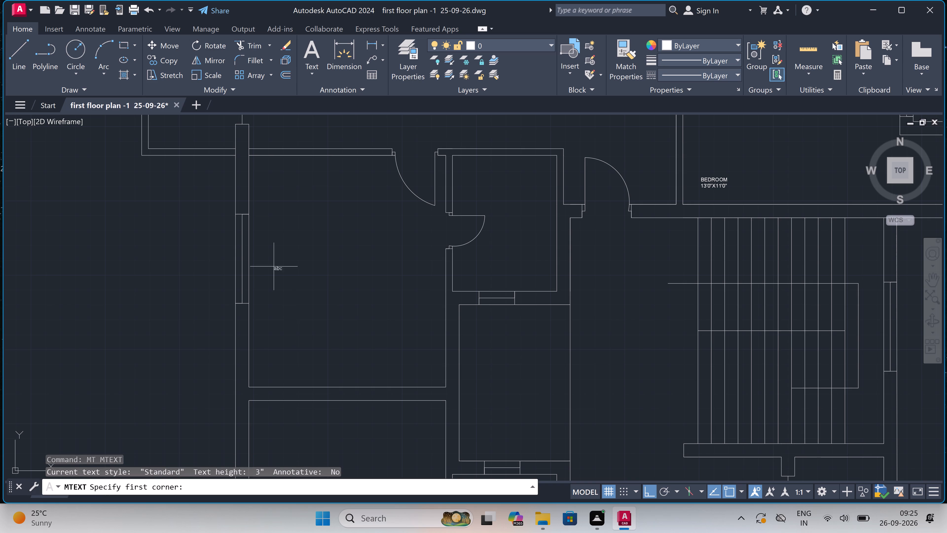
pyautogui.scroll(1, 275, 165)
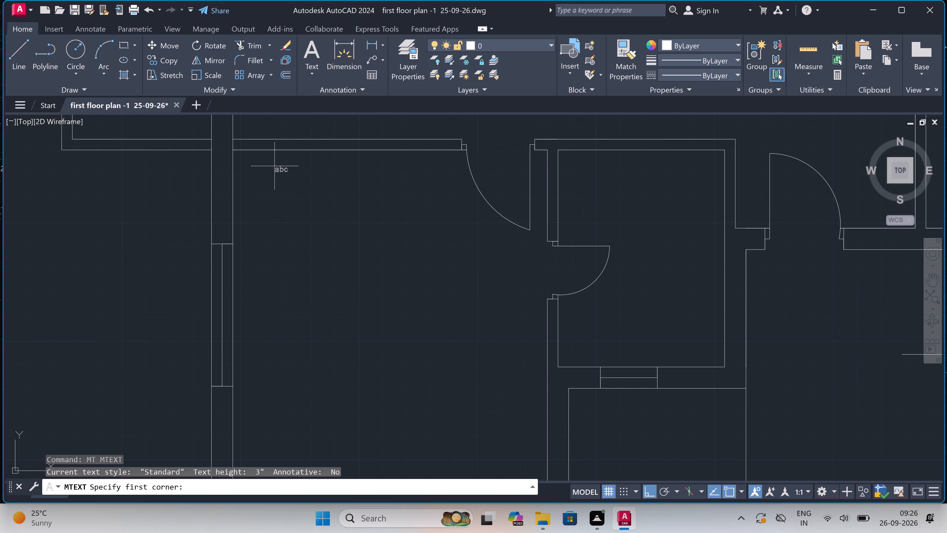
pyautogui.moveTo(267, 177); pyautogui.dragTo(274, 182)
pyautogui.click(505, 220)
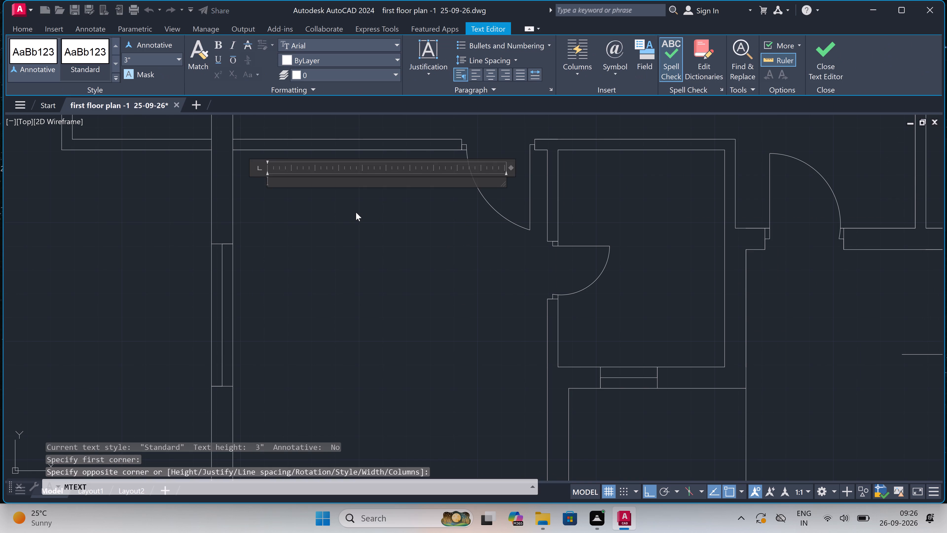
pyautogui.write('BEDROOM')
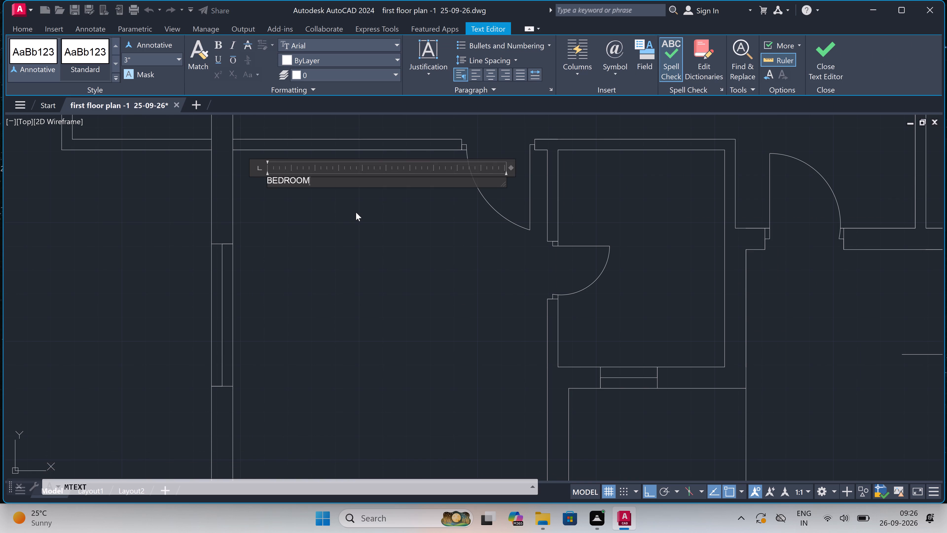
pyautogui.press('Return')
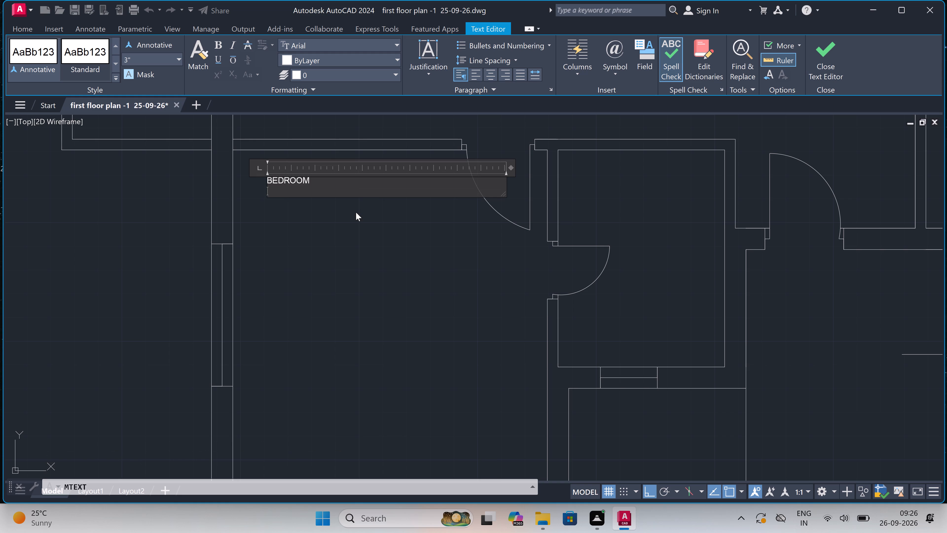
pyautogui.write('10\'0"X')
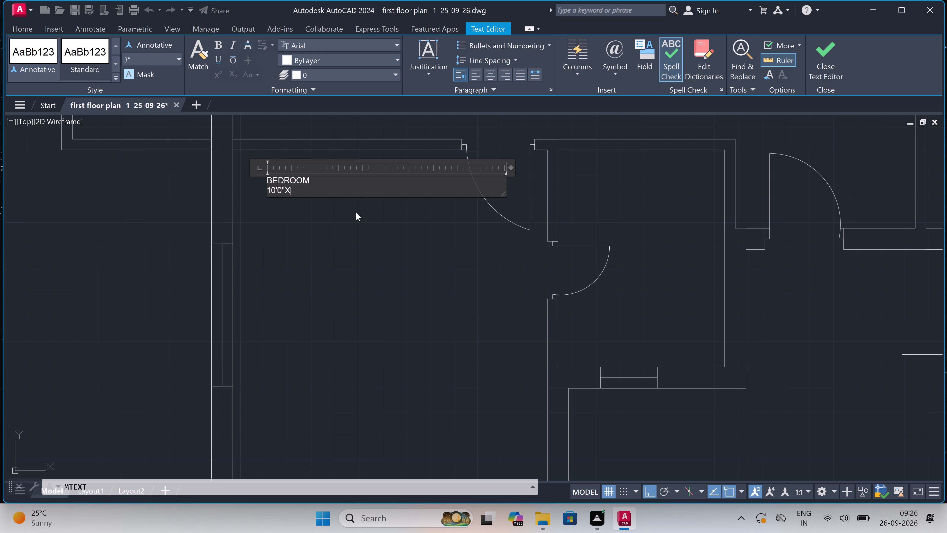
pyautogui.write('13\'0"')
pyautogui.click(356, 217)
# Add a multiline text label "TOILET" with "4'6"X8'0"" below it, near the north wall of the small room east of the 10'0"X13'0" bedroom.
pyautogui.scroll(-3, 356, 216)
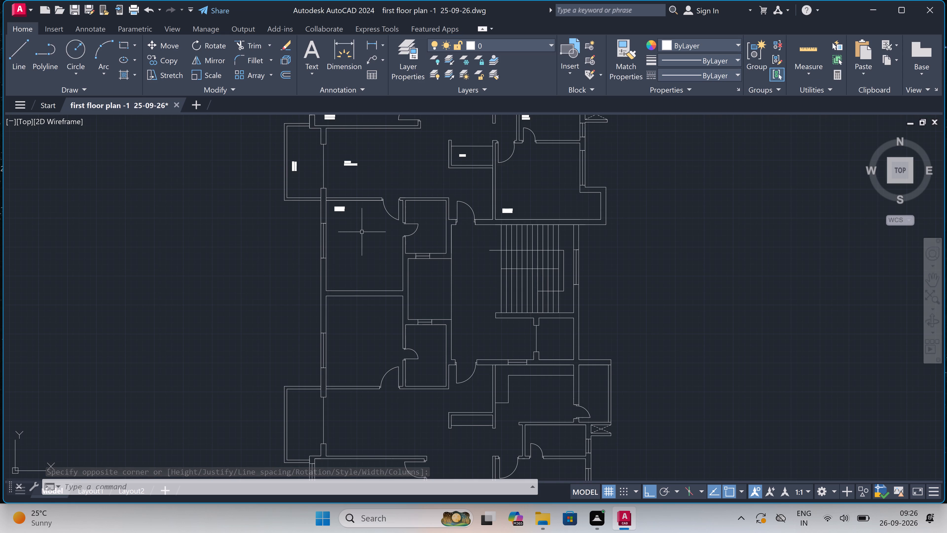
pyautogui.scroll(2, 398, 208)
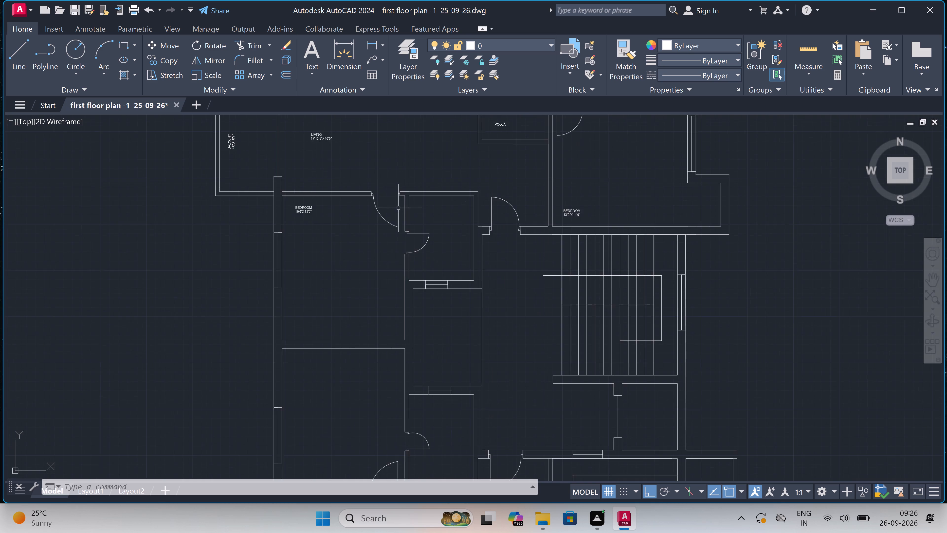
pyautogui.scroll(1, 466, 204)
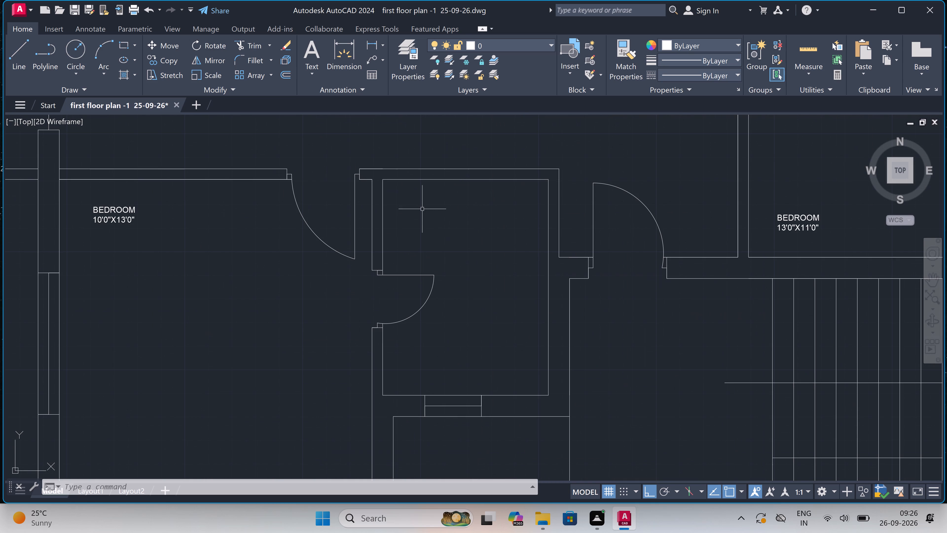
pyautogui.press('space')
pyautogui.click(418, 208)
pyautogui.click(616, 219)
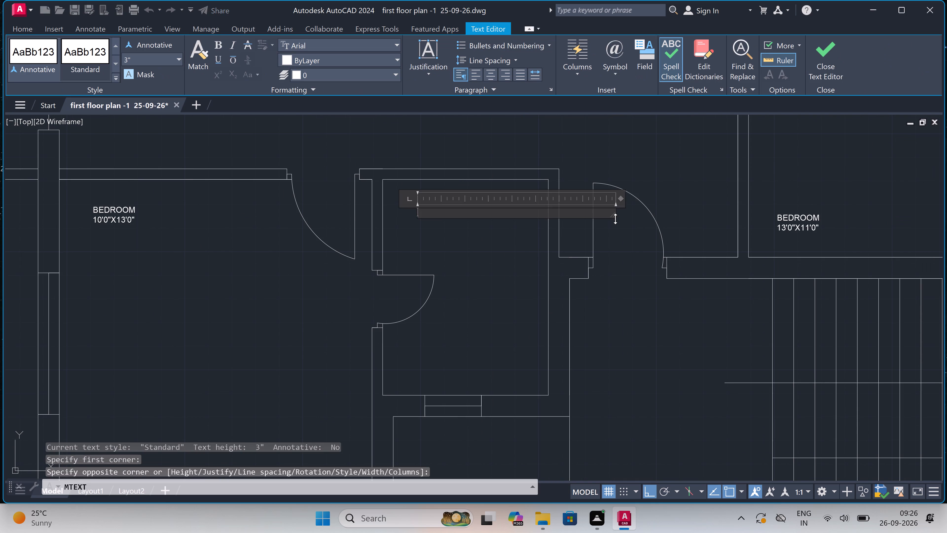
pyautogui.write('TOILET')
pyautogui.press('Return')
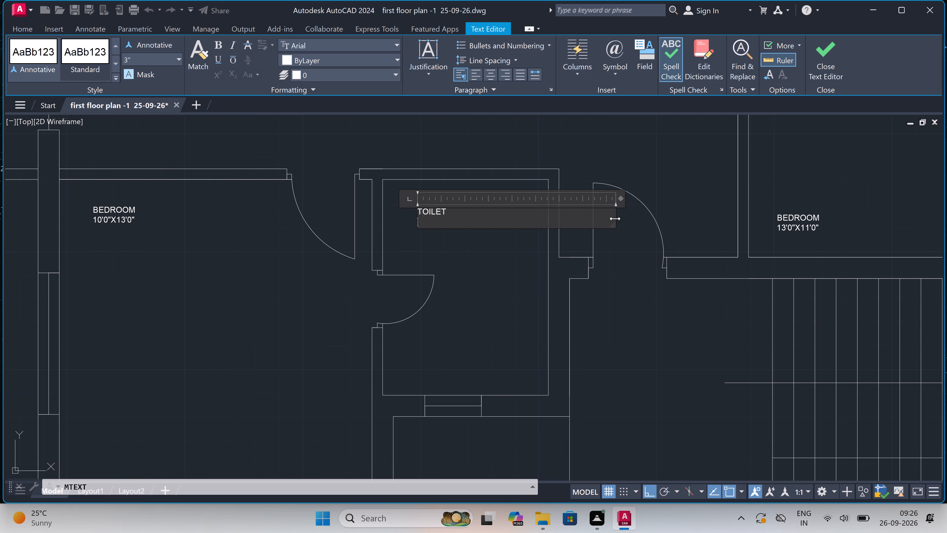
pyautogui.write('4\'6"X')
pyautogui.write('8\'0"')
pyautogui.click(473, 253)
# Add a multiline text label "O.T.S" with "4'6"X3'3"" below it, in the open shaft directly south of the 4'6"X8'0" toilet.
pyautogui.scroll(-3, 475, 190)
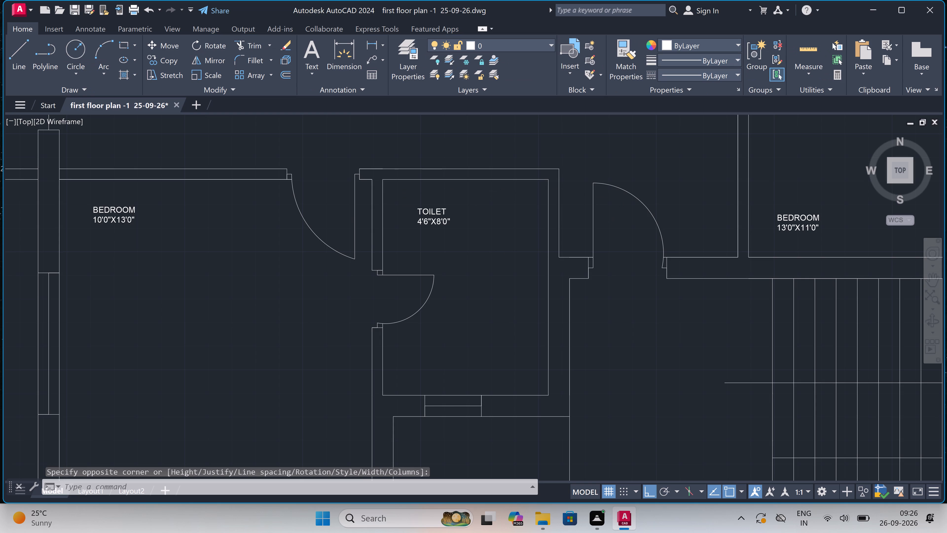
pyautogui.scroll(-3, 475, 190)
pyautogui.scroll(5, 470, 229)
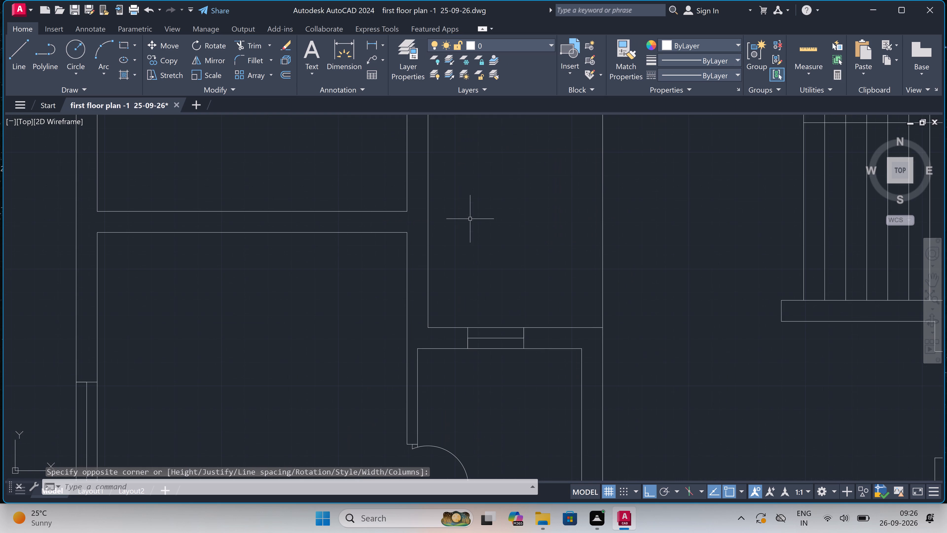
pyautogui.scroll(-1, 470, 218)
pyautogui.press('space')
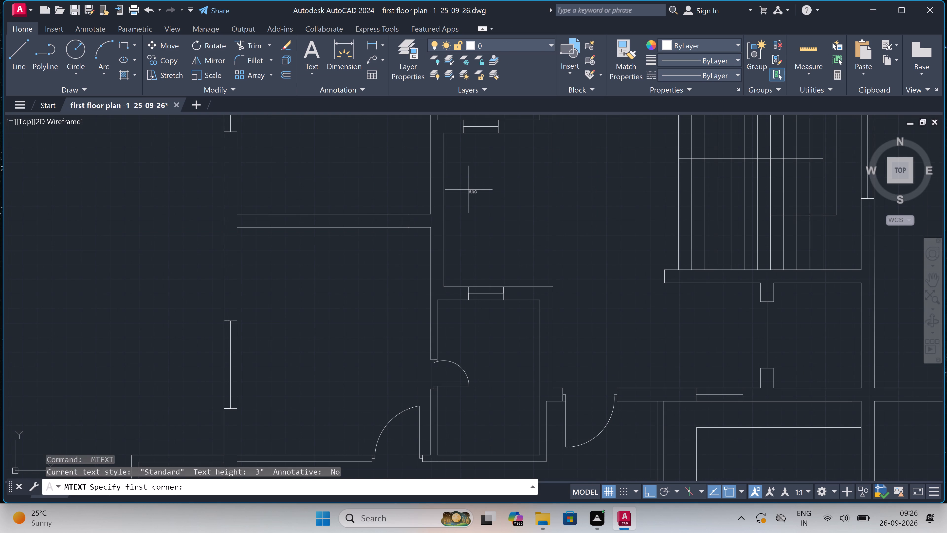
pyautogui.click(469, 190)
pyautogui.click(600, 199)
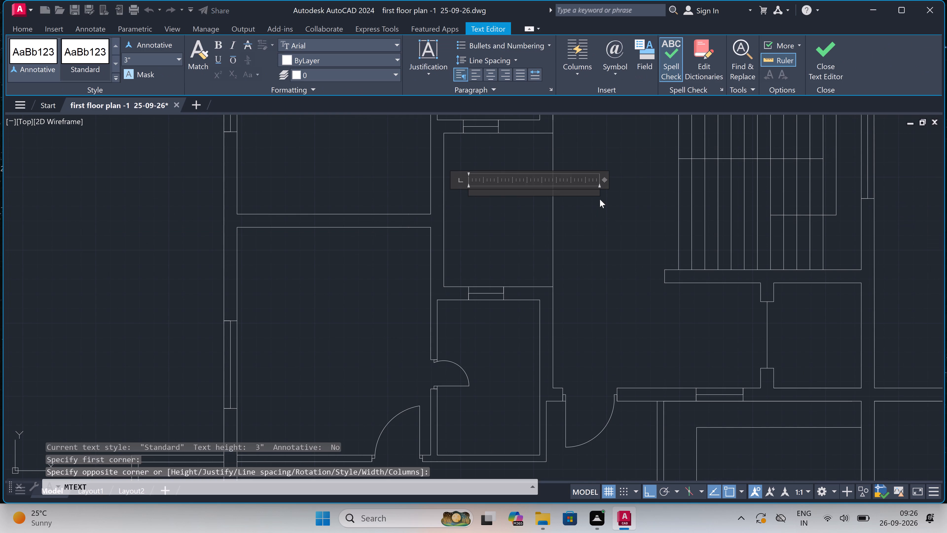
pyautogui.press('o')
pyautogui.write('.T.')
pyautogui.press('s')
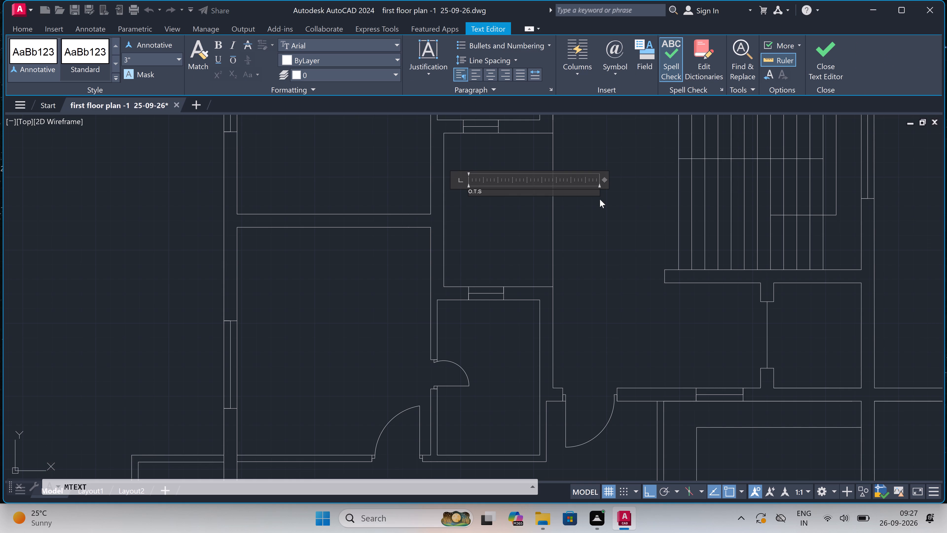
pyautogui.press('Return')
pyautogui.write("4'6")
pyautogui.write('"X')
pyautogui.write('3\'3"')
# Change the second dimension in the O.T.S label to 8'0", so its lower line reads "4'6"X8'0"".
pyautogui.scroll(-2, 362, 389)
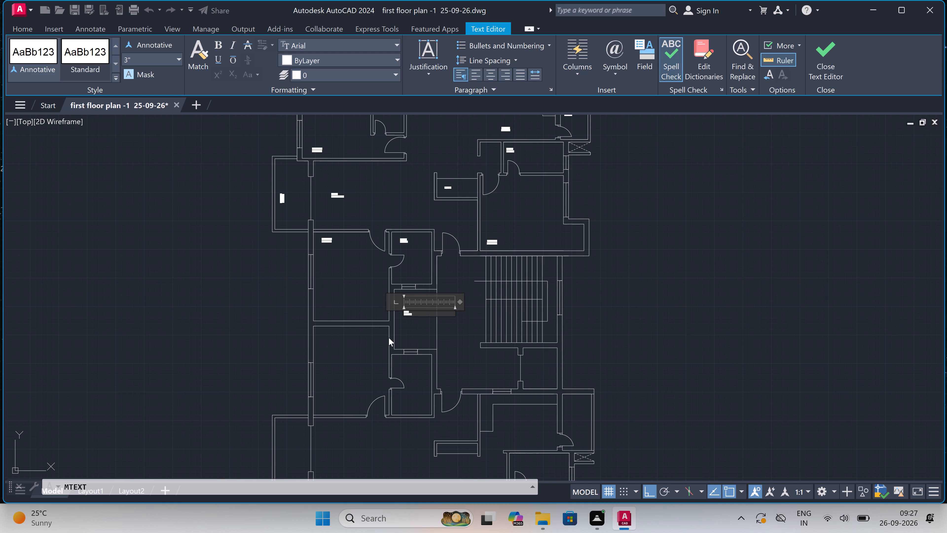
pyautogui.scroll(2, 398, 324)
pyautogui.scroll(-1, 430, 285)
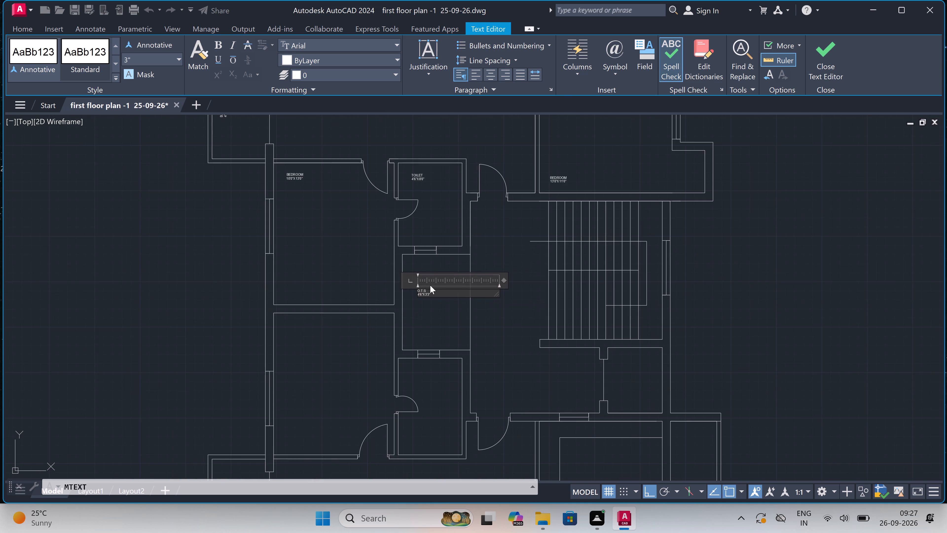
pyautogui.scroll(3, 430, 285)
pyautogui.click(434, 299)
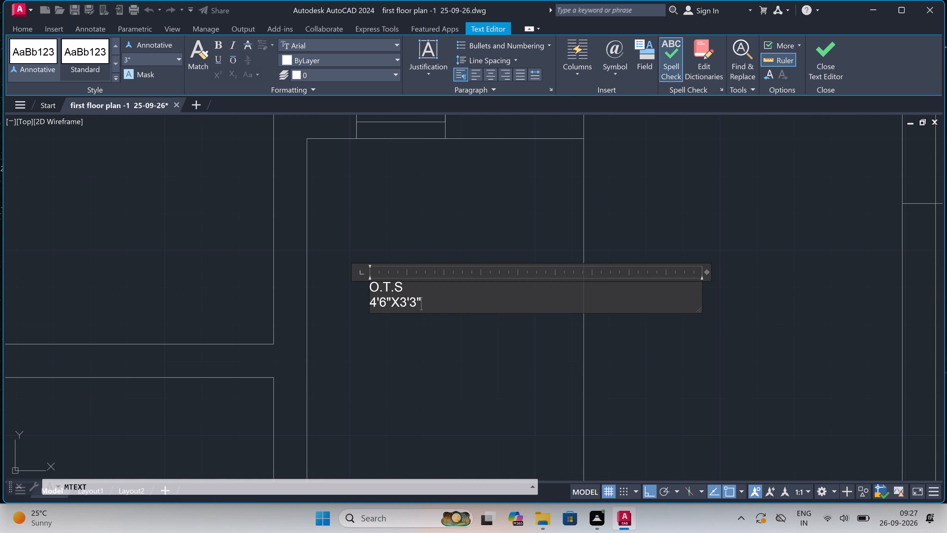
pyautogui.press('BackSpace')
pyautogui.press('BackSpace')
pyautogui.press('BackSpace')
pyautogui.press('BackSpace')
pyautogui.write('8\'0"')
pyautogui.scroll(-3, 418, 300)
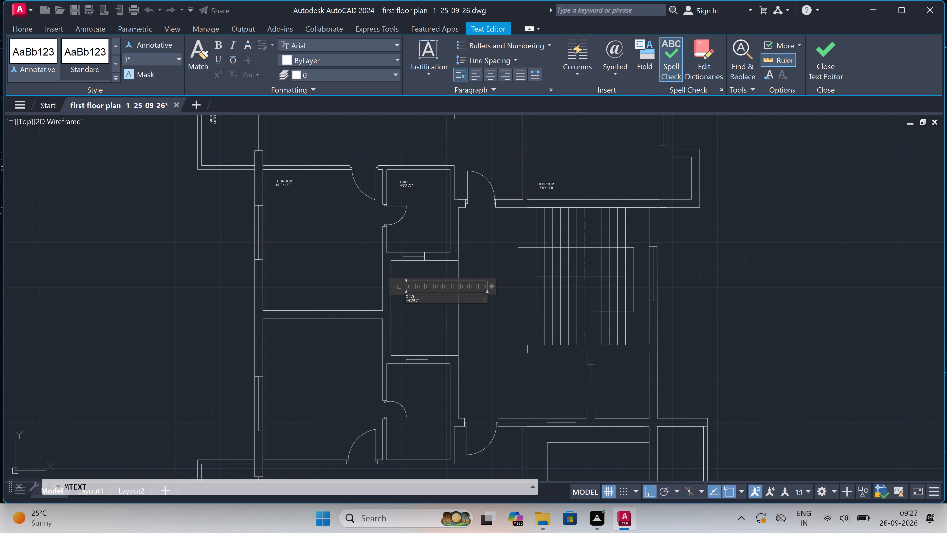
pyautogui.scroll(1, 418, 300)
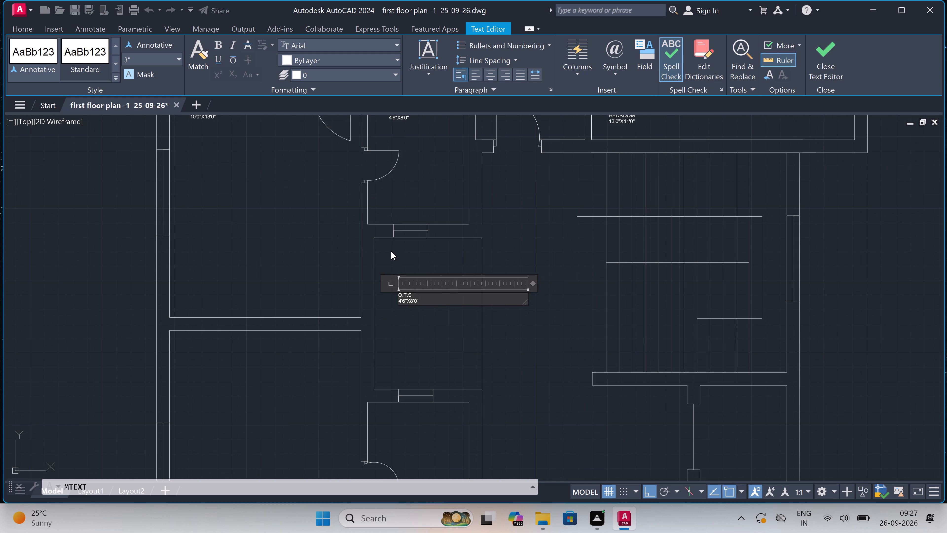
pyautogui.click(408, 323)
# Add a multiline text label "TOILET" with "4'6"X8'0"" below it, near the north wall of the small room directly south of the O.T.S shaft.
pyautogui.scroll(-6, 411, 307)
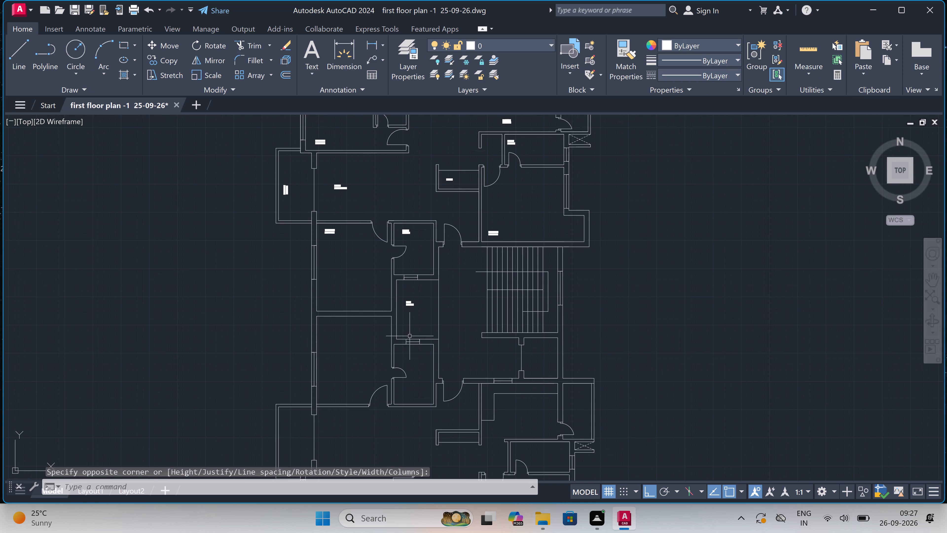
pyautogui.scroll(4, 411, 361)
pyautogui.press('space')
pyautogui.click(369, 321)
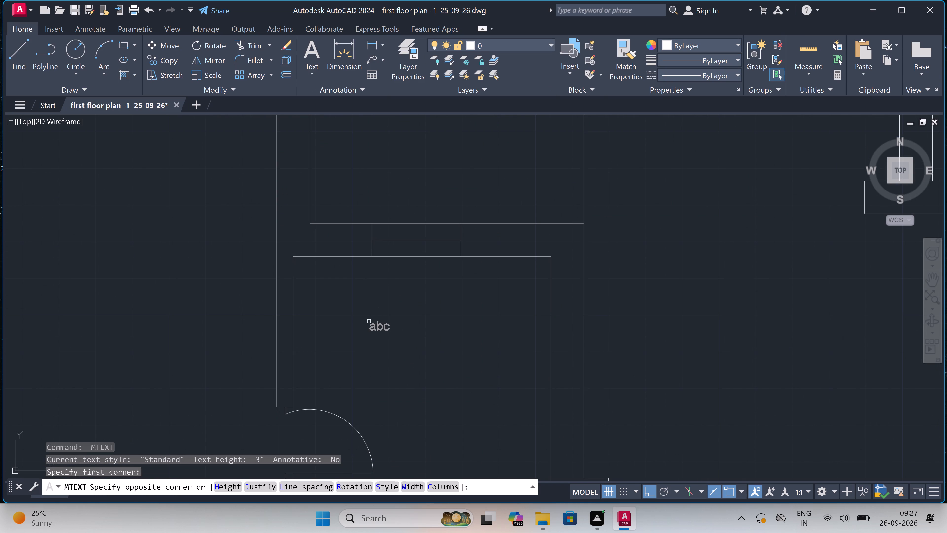
pyautogui.click(539, 336)
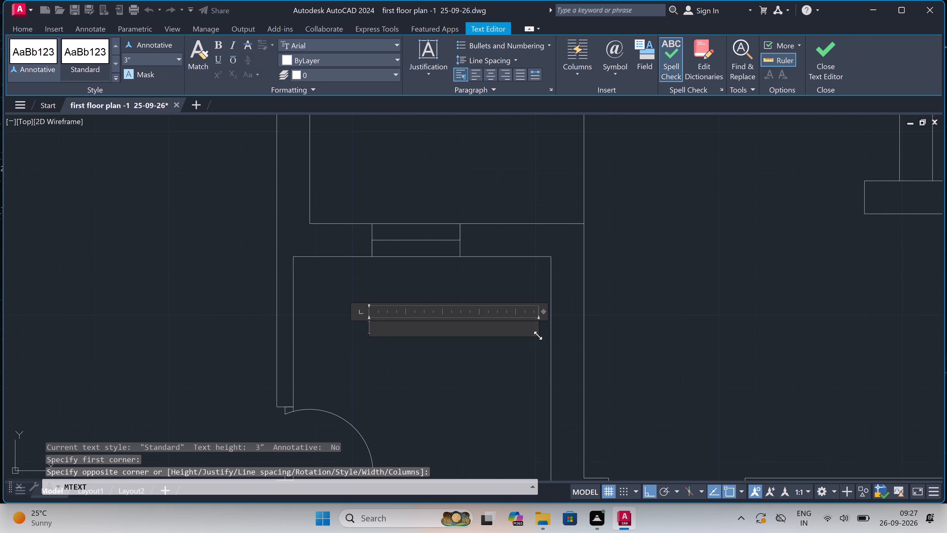
pyautogui.write('TOILET')
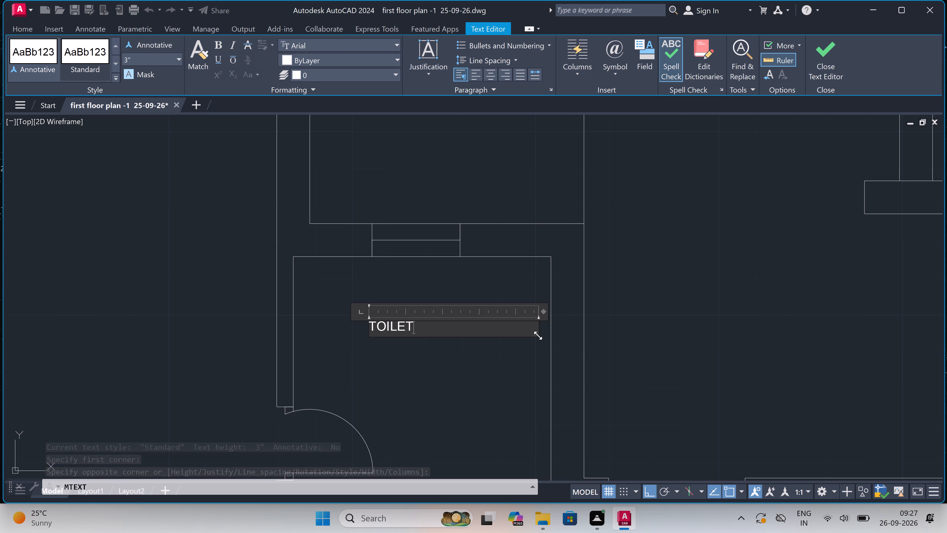
pyautogui.press('Return')
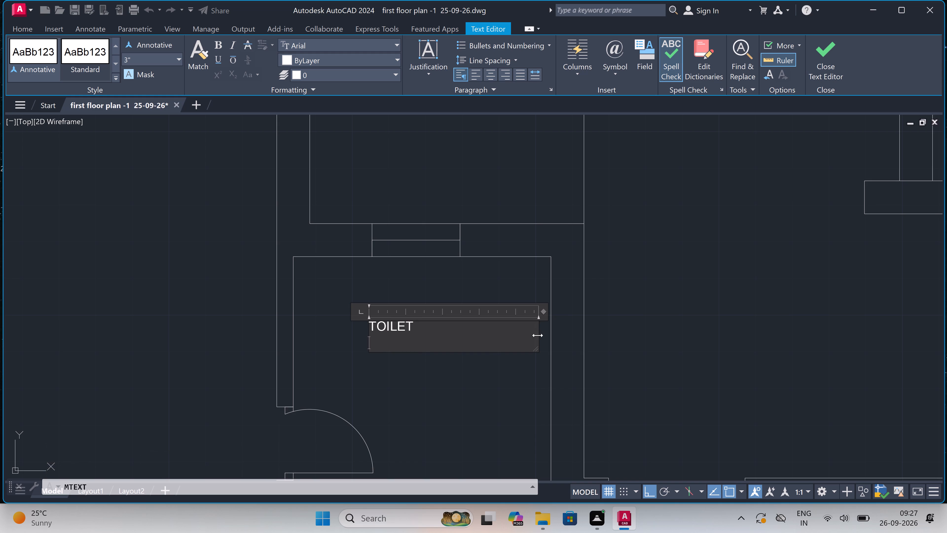
pyautogui.write("4'")
pyautogui.press('6')
pyautogui.write('"X')
pyautogui.write('8\'0"')
pyautogui.click(477, 381)
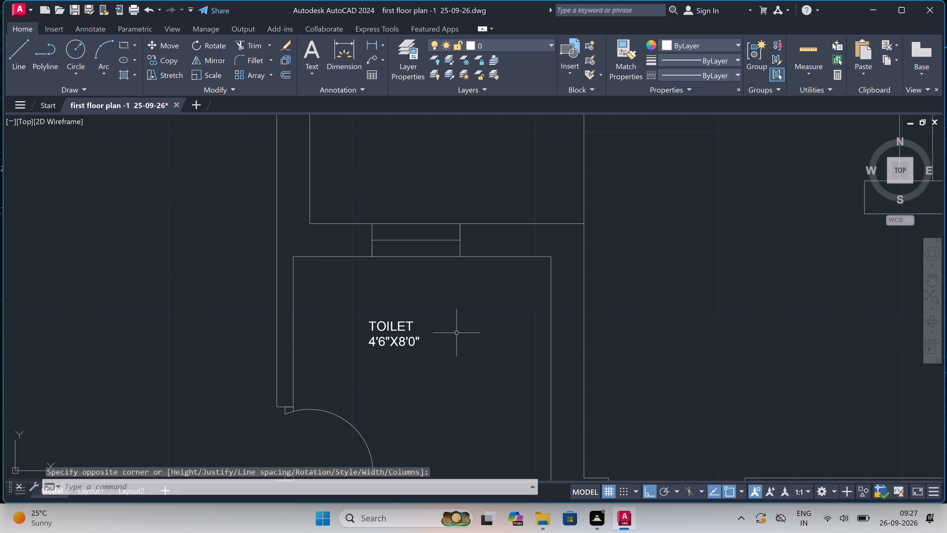
# Add a multiline text label "BEDROOM" with "10'0"X13'0"" below it, near the northwest corner of the room west of the southern toilet.
pyautogui.scroll(-3, 453, 323)
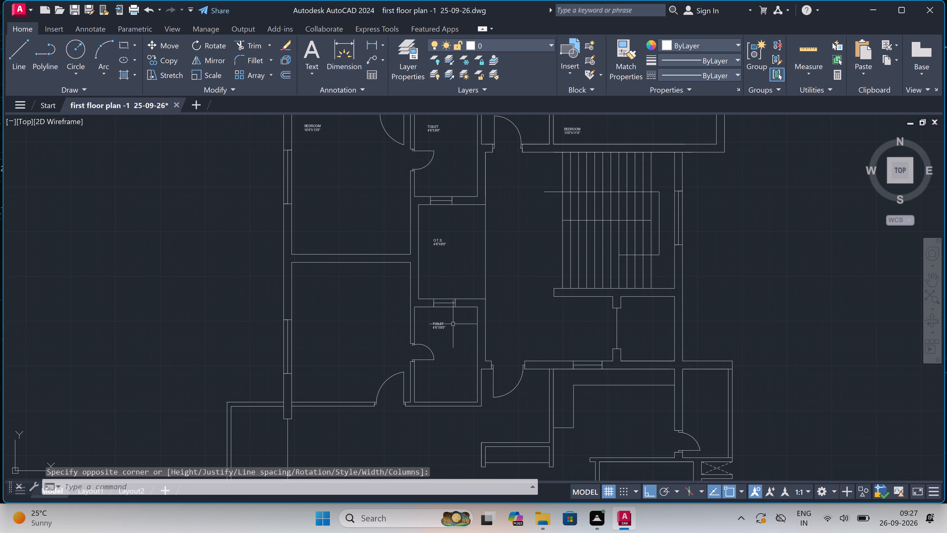
pyautogui.scroll(-3, 444, 338)
pyautogui.scroll(2, 418, 342)
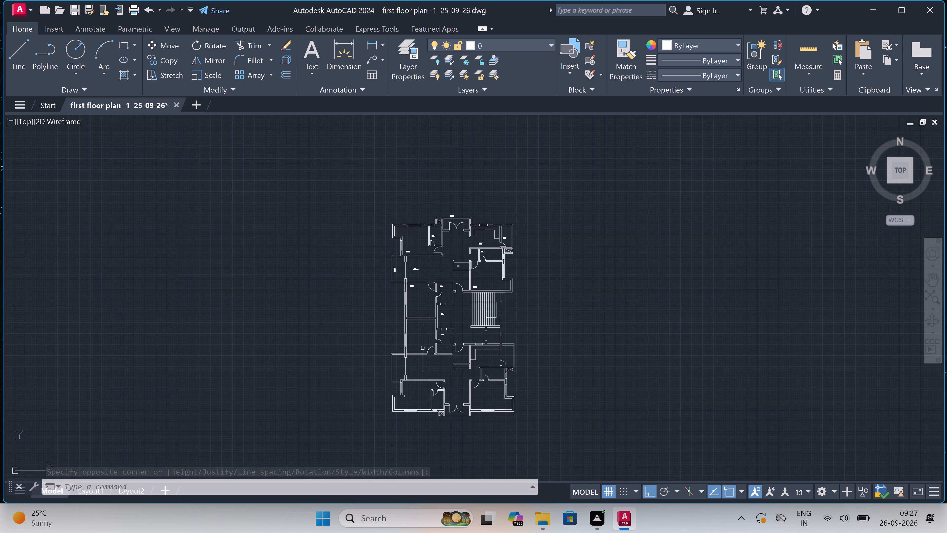
pyautogui.scroll(1, 418, 342)
pyautogui.press('space')
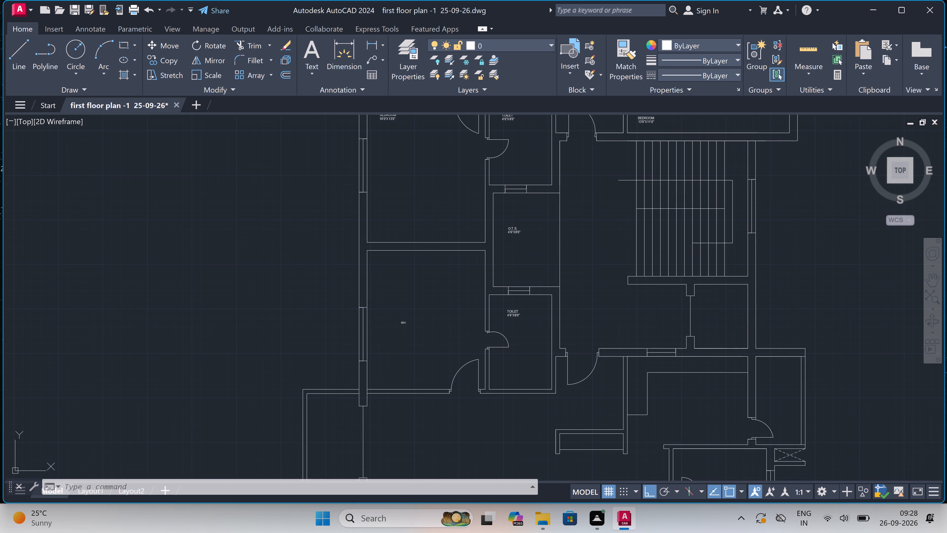
pyautogui.click(386, 277)
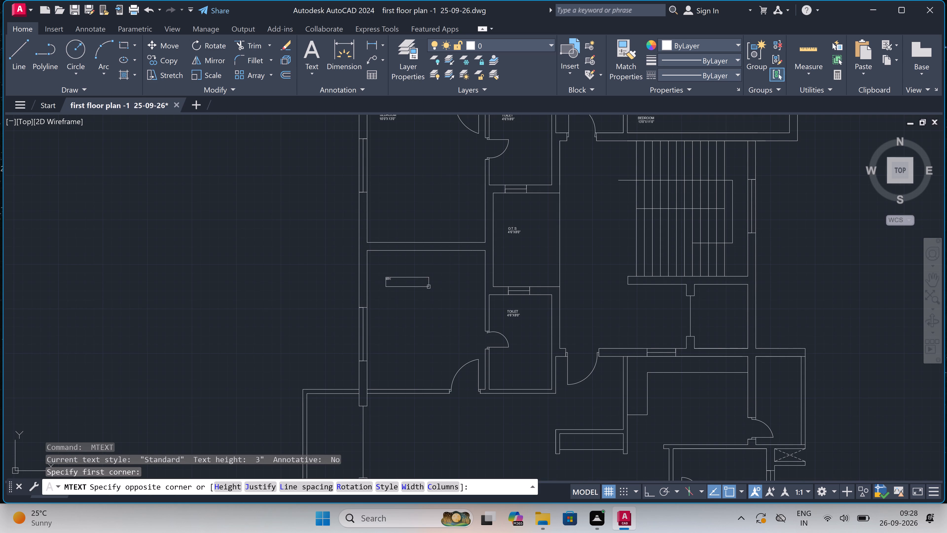
pyautogui.click(442, 290)
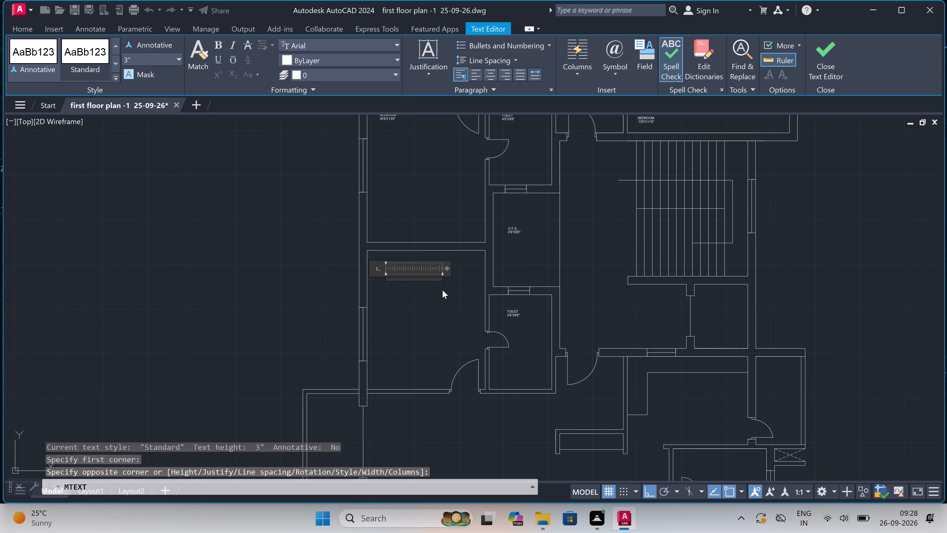
pyautogui.write('BEDR')
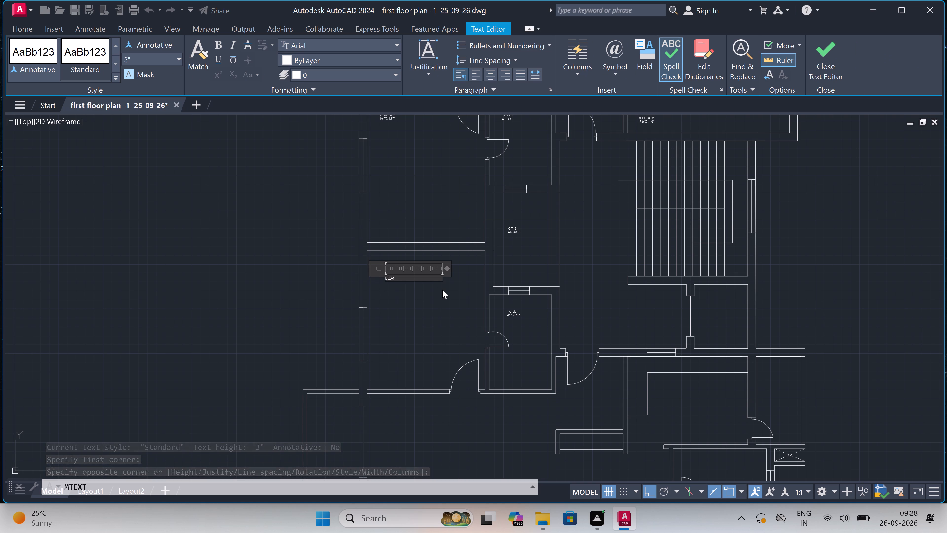
pyautogui.write('OOM')
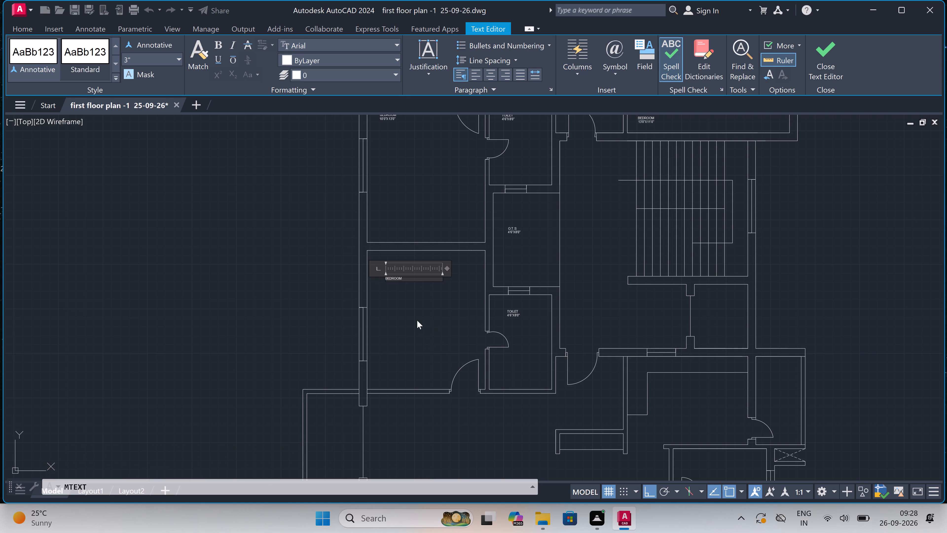
pyautogui.scroll(2, 392, 304)
pyautogui.press('Return')
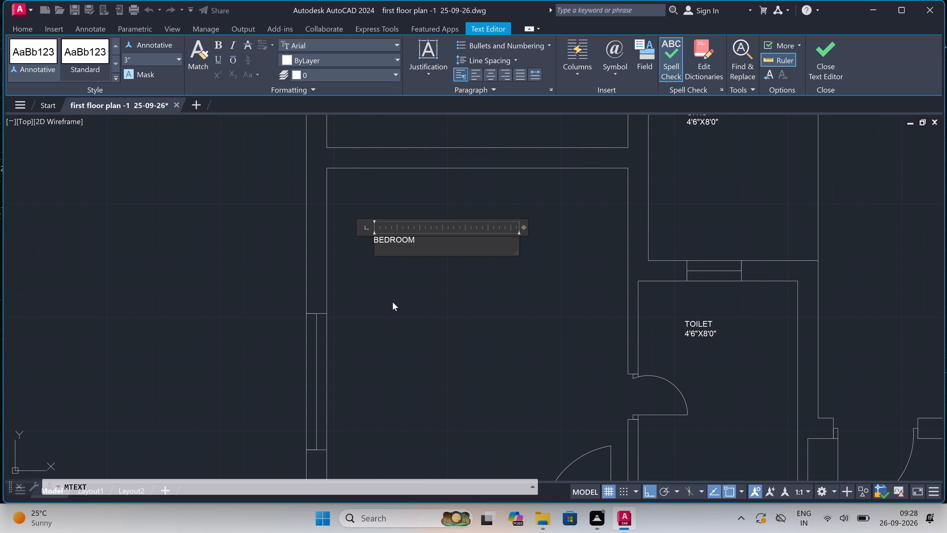
pyautogui.press('1')
pyautogui.press('0')
pyautogui.press("'")
pyautogui.press('0')
pyautogui.hotkey('shift', '"')
pyautogui.press('x')
pyautogui.press('1')
pyautogui.press('3')
pyautogui.write("'0")
pyautogui.hotkey('shift', '"')
# Finish the bedroom label and add a multiline text label "BALCONY" with "4'0"X10'9"" below it, in the southern unit's west balcony.
pyautogui.click(394, 319)
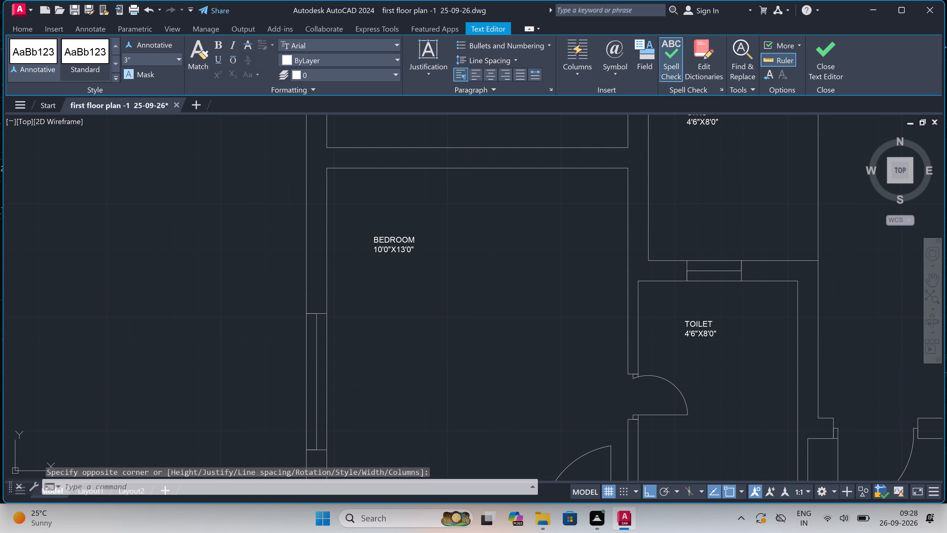
pyautogui.scroll(-6, 397, 317)
pyautogui.scroll(1, 393, 241)
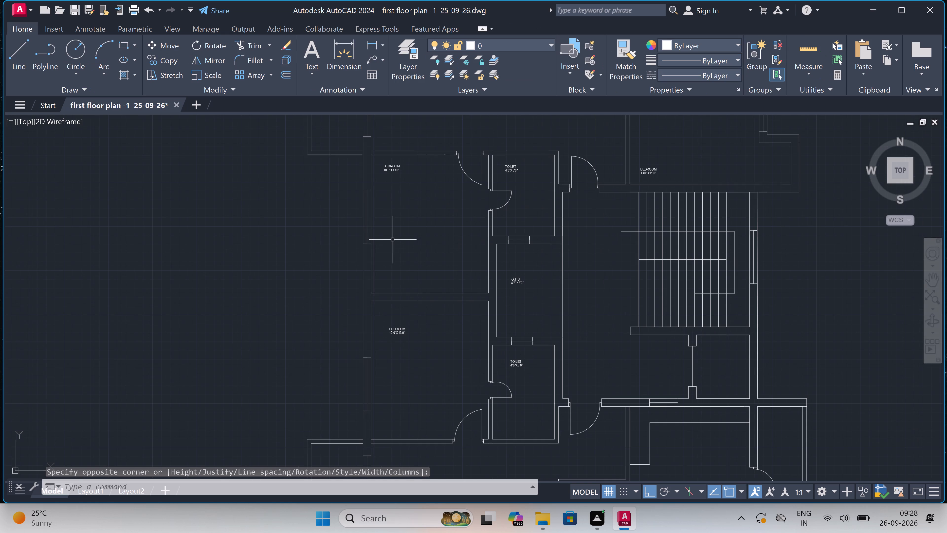
pyautogui.scroll(-2, 393, 240)
pyautogui.scroll(1, 367, 414)
pyautogui.scroll(1, 368, 394)
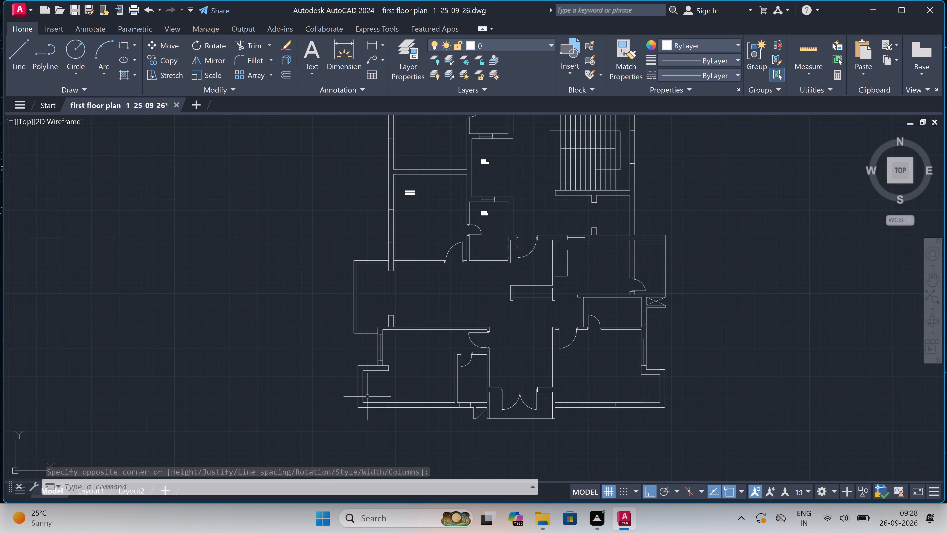
pyautogui.press('space')
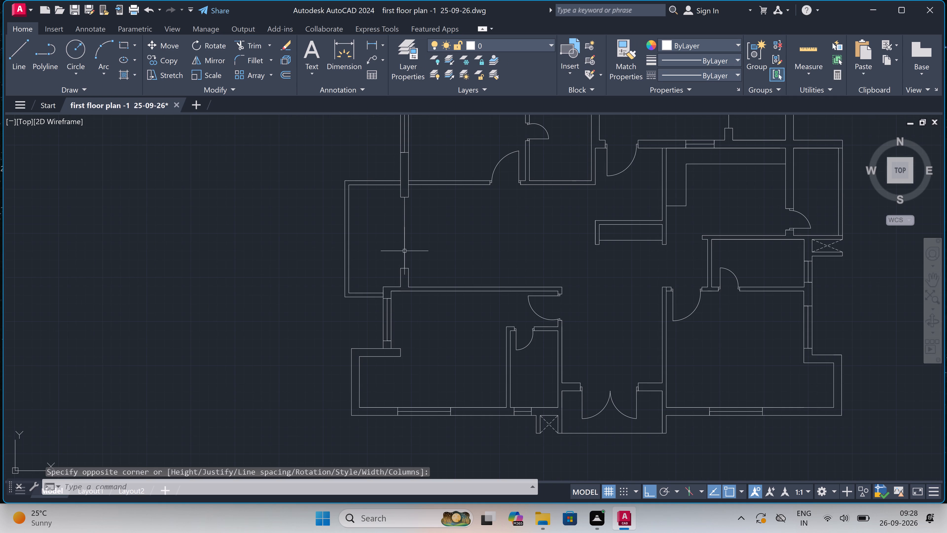
pyautogui.click(377, 249)
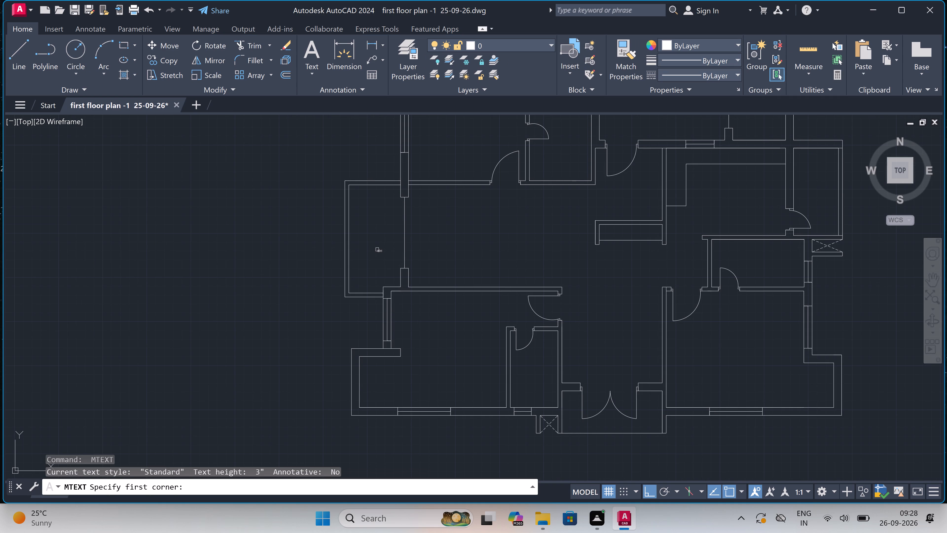
pyautogui.click(479, 262)
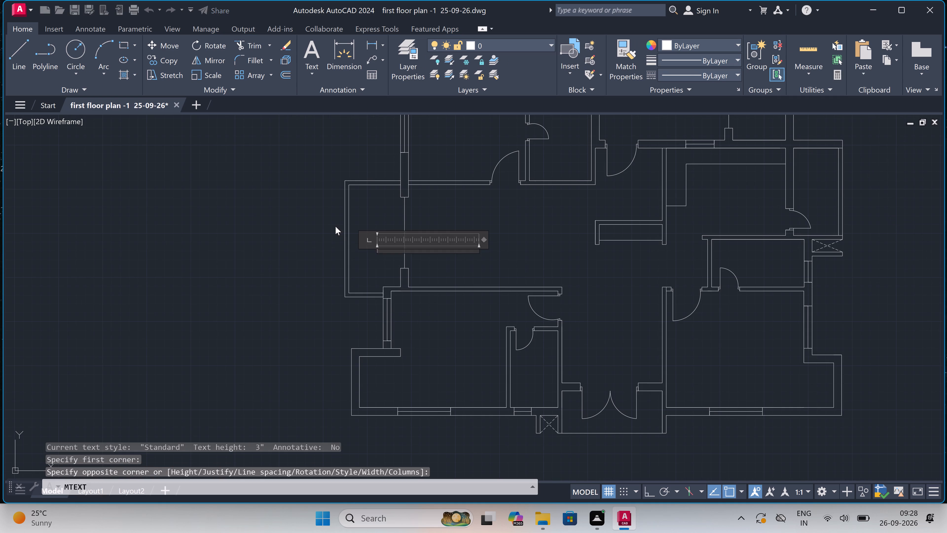
pyautogui.scroll(2, 396, 224)
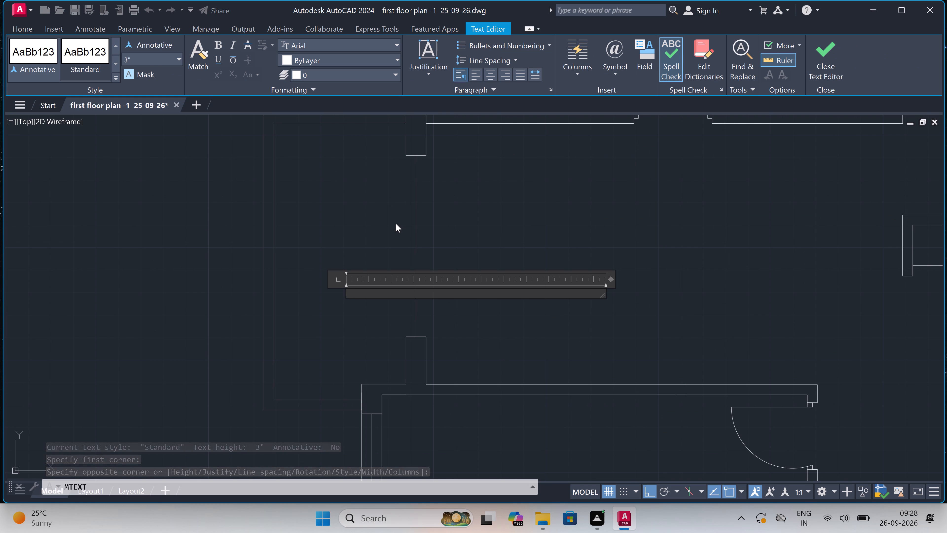
pyautogui.write('BALCONY')
pyautogui.press('Return')
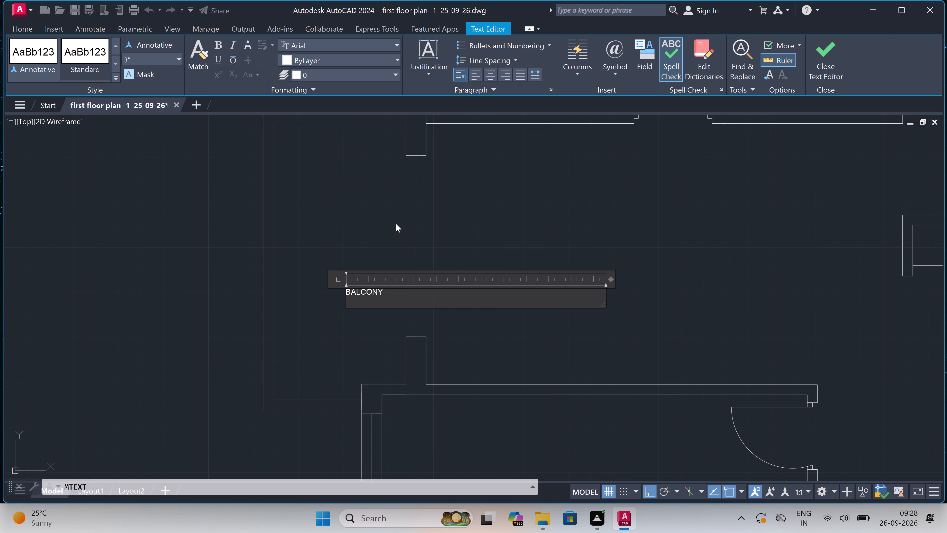
pyautogui.write('4\'0"X')
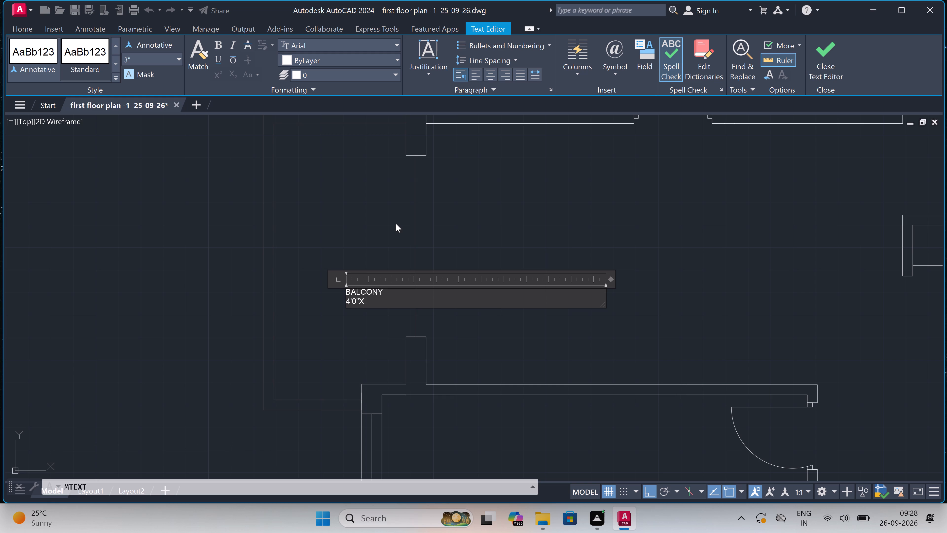
pyautogui.write('10\'9"')
pyautogui.click(395, 224)
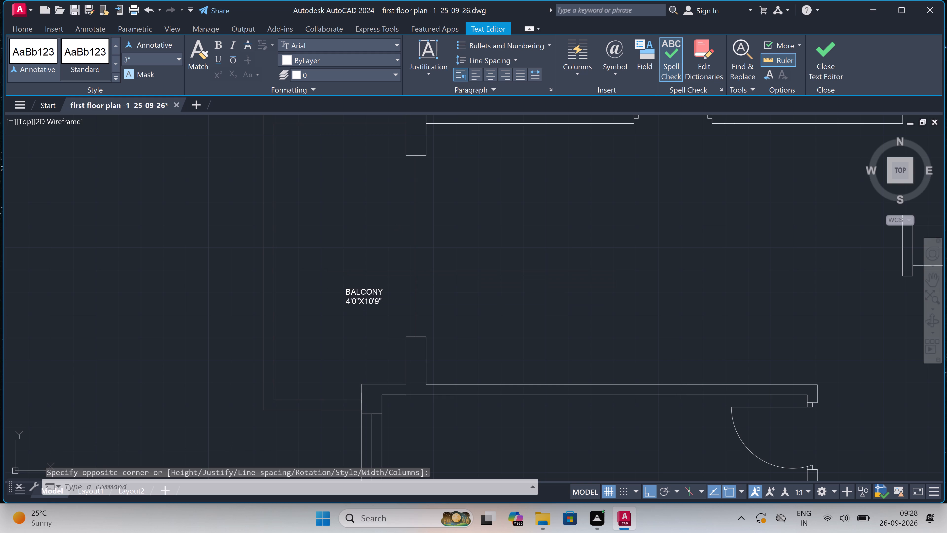
# Rotate the southern unit's BALCONY label 90° counterclockwise about its upper-left insertion point so it reads vertically.
pyautogui.click(361, 305)
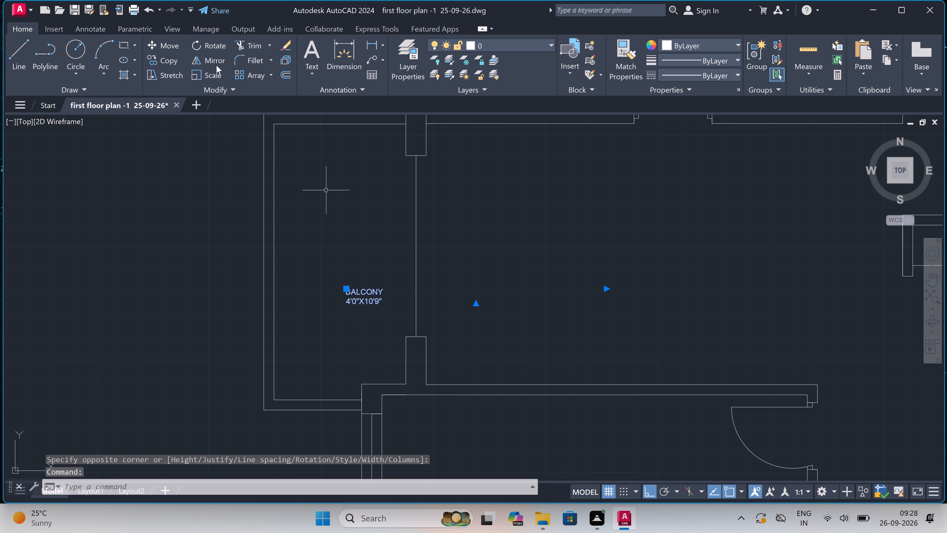
pyautogui.click(213, 49)
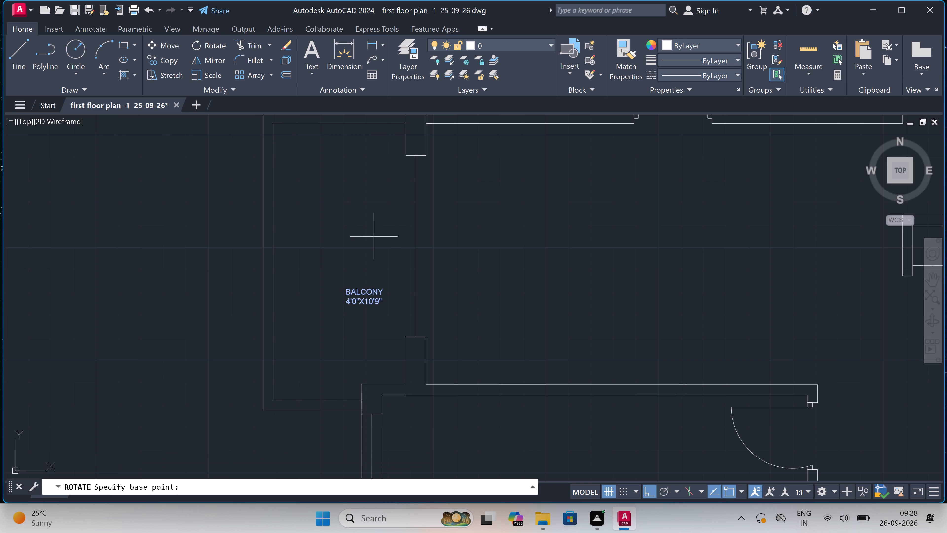
pyautogui.moveTo(362, 294); pyautogui.dragTo(364, 289)
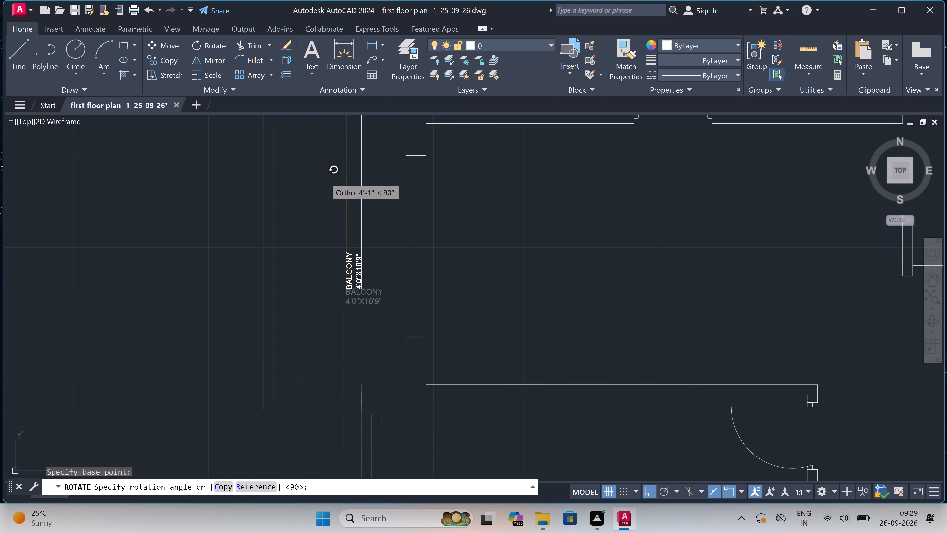
pyautogui.click(325, 178)
pyautogui.press('Escape')
# Add a multiline text label "LIVING AREA" with "17'10.5"X10'0"" below it, in the open room directly east of the southern unit's balcony.
pyautogui.scroll(-2, 335, 205)
pyautogui.scroll(2, 467, 242)
pyautogui.scroll(-2, 466, 241)
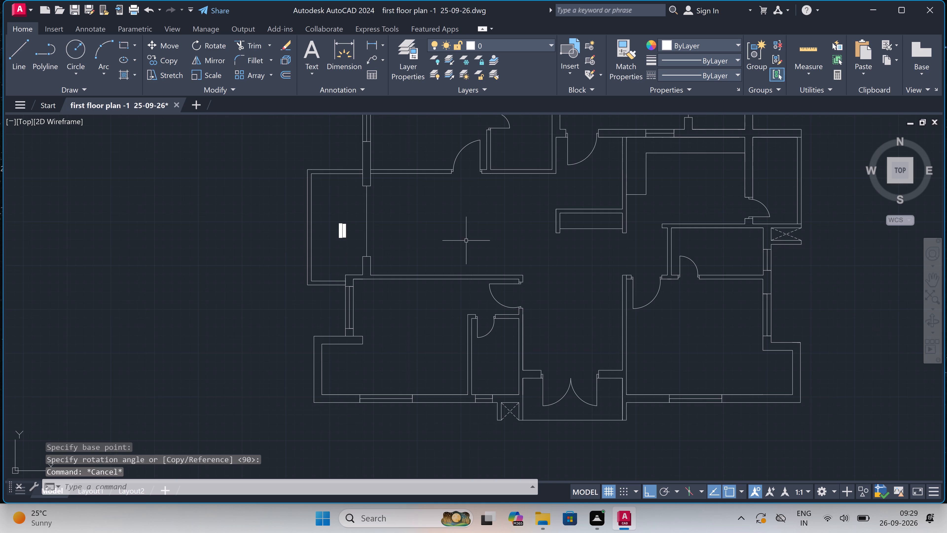
pyautogui.scroll(1, 471, 194)
pyautogui.write('MT')
pyautogui.press('space')
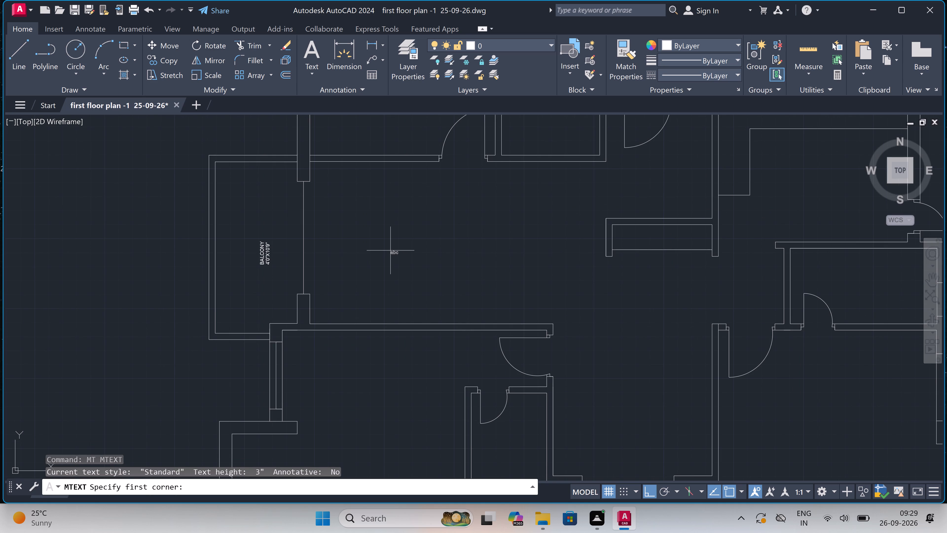
pyautogui.doubleClick(388, 242)
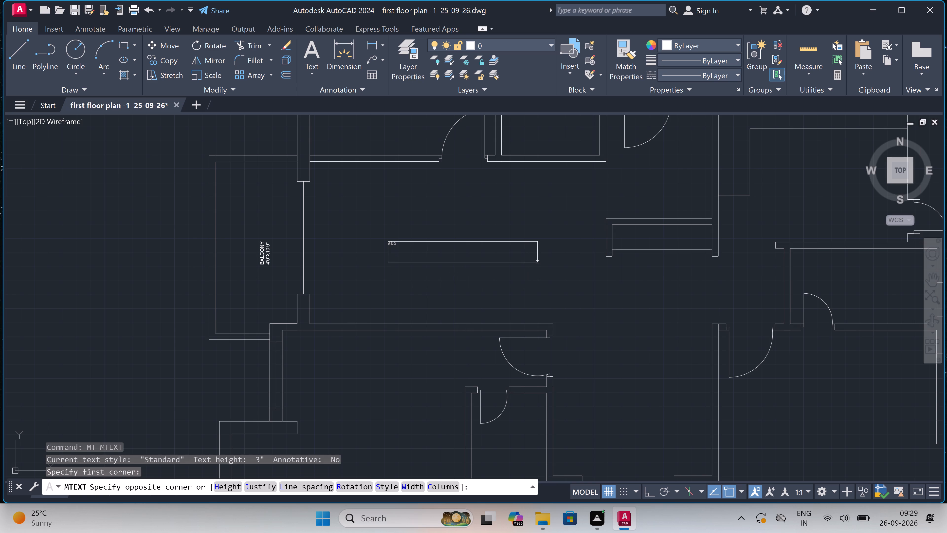
pyautogui.click(537, 262)
pyautogui.scroll(2, 420, 255)
pyautogui.scroll(-2, 420, 255)
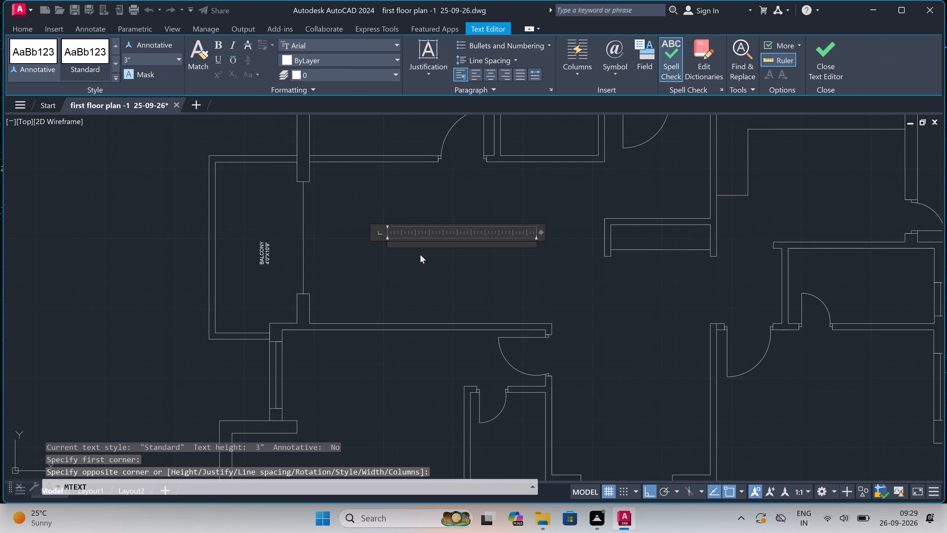
pyautogui.scroll(1, 420, 255)
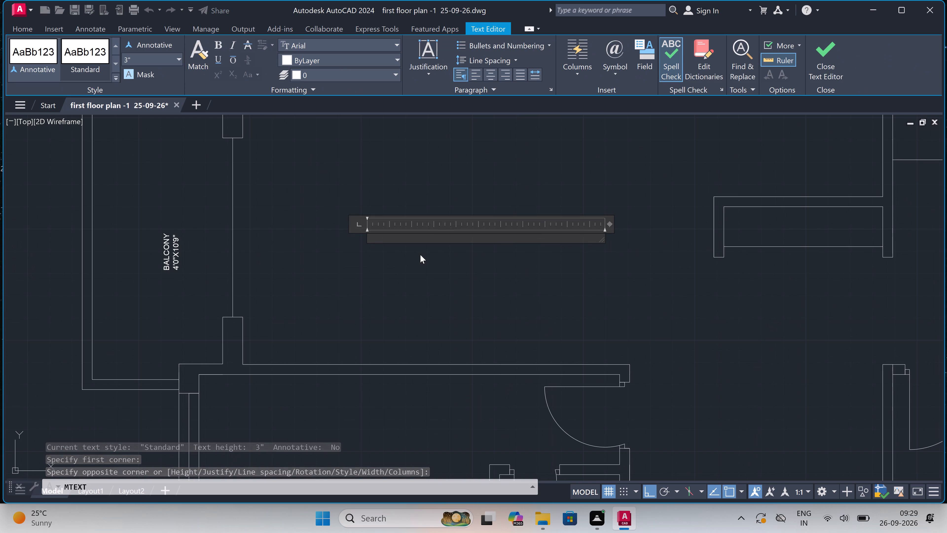
pyautogui.write('LIVING')
pyautogui.press('space')
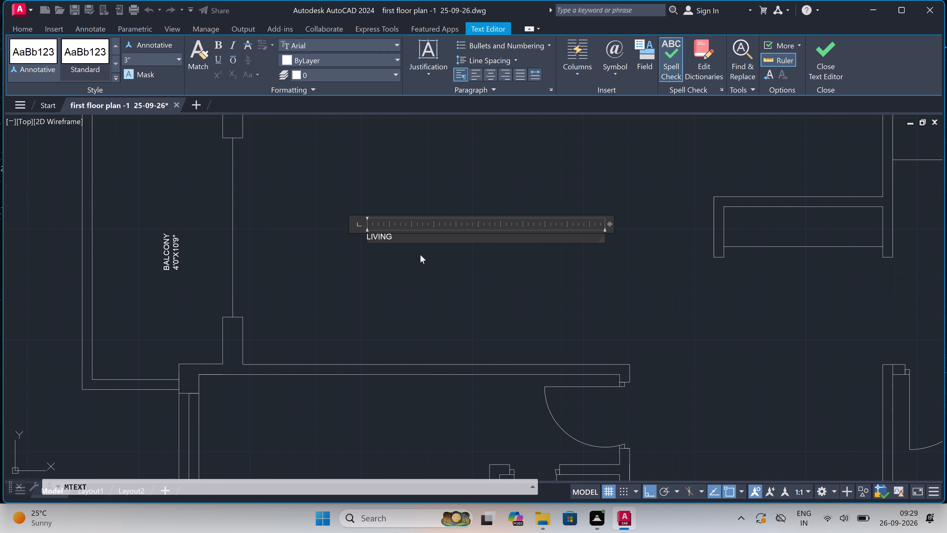
pyautogui.write('AREA')
pyautogui.press('Return')
pyautogui.press('1')
pyautogui.write('7\'0"')
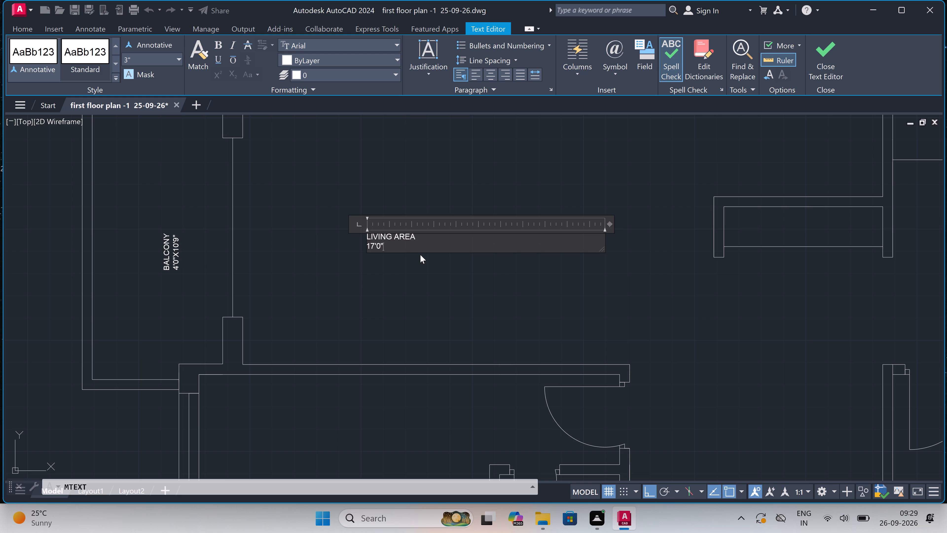
pyautogui.press('x')
pyautogui.press('BackSpace')
pyautogui.press('BackSpace')
pyautogui.press('BackSpace')
pyautogui.press('1')
pyautogui.write('0.')
pyautogui.press('5')
pyautogui.write('"X10\'0"')
pyautogui.click(415, 293)
# Add a multiline text label "POOJA" in the small rectangular niche east of the southern unit's living area.
pyautogui.scroll(-5, 404, 253)
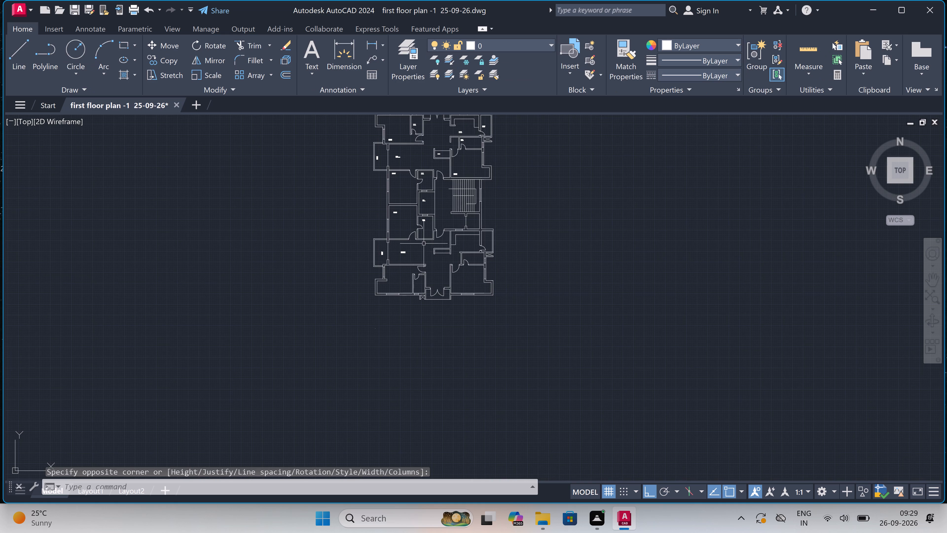
pyautogui.scroll(1, 454, 226)
pyautogui.scroll(3, 436, 246)
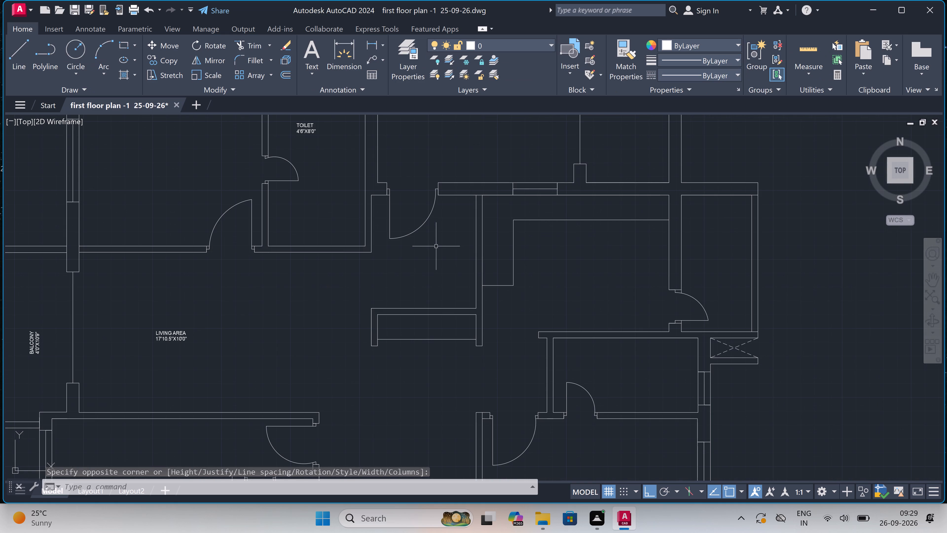
pyautogui.scroll(-1, 441, 262)
pyautogui.scroll(2, 437, 318)
pyautogui.scroll(1, 424, 291)
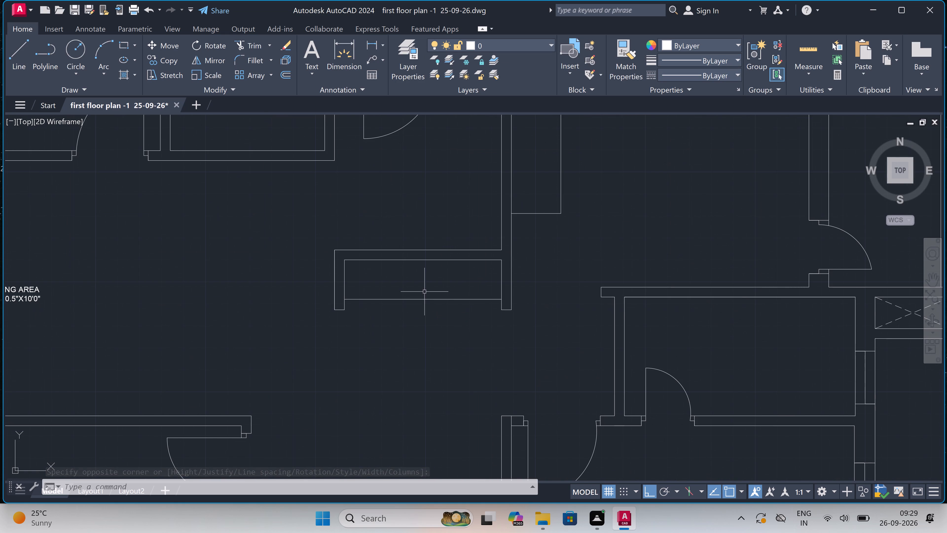
pyautogui.press('space')
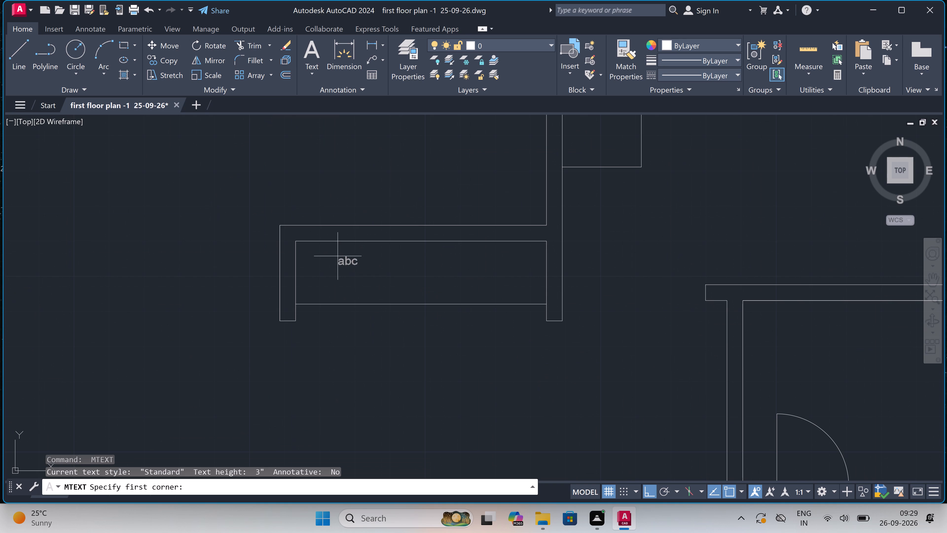
pyautogui.click(335, 264)
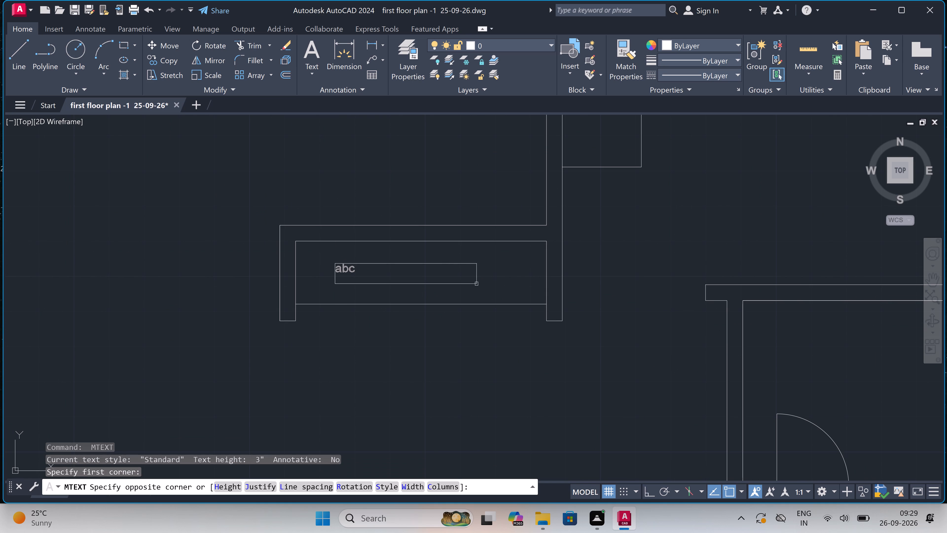
pyautogui.click(533, 288)
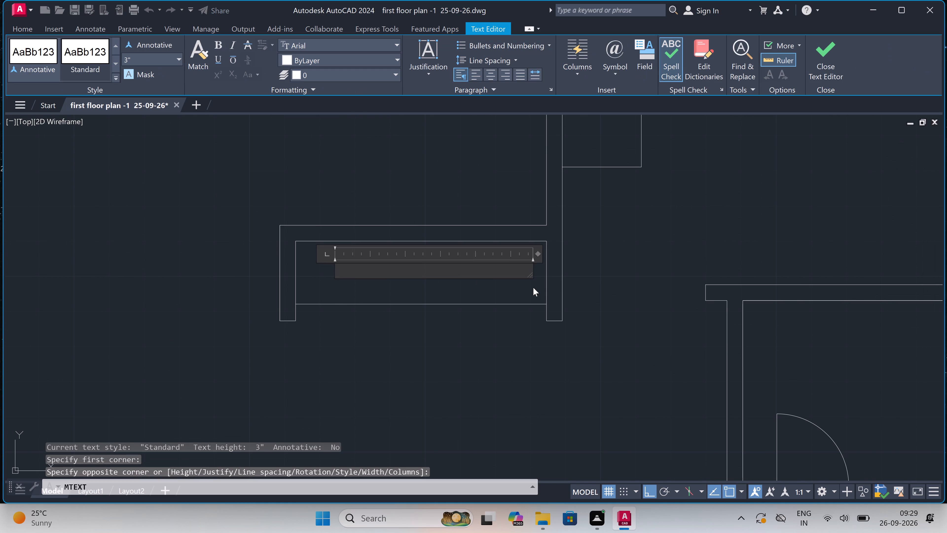
pyautogui.write('POOJA')
pyautogui.click(483, 350)
pyautogui.scroll(-1, 452, 314)
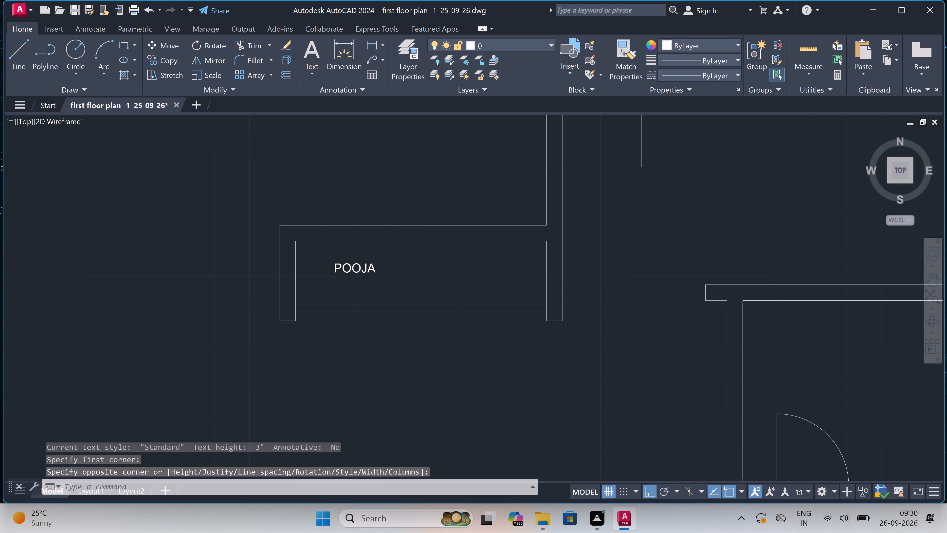
# Add a multiline text label "KITCHEN" with "10'9"X8'3"" below it, in the southern unit's counter-lined room northeast of the pooja niche.
pyautogui.scroll(-3, 452, 314)
pyautogui.scroll(3, 539, 286)
pyautogui.press('space')
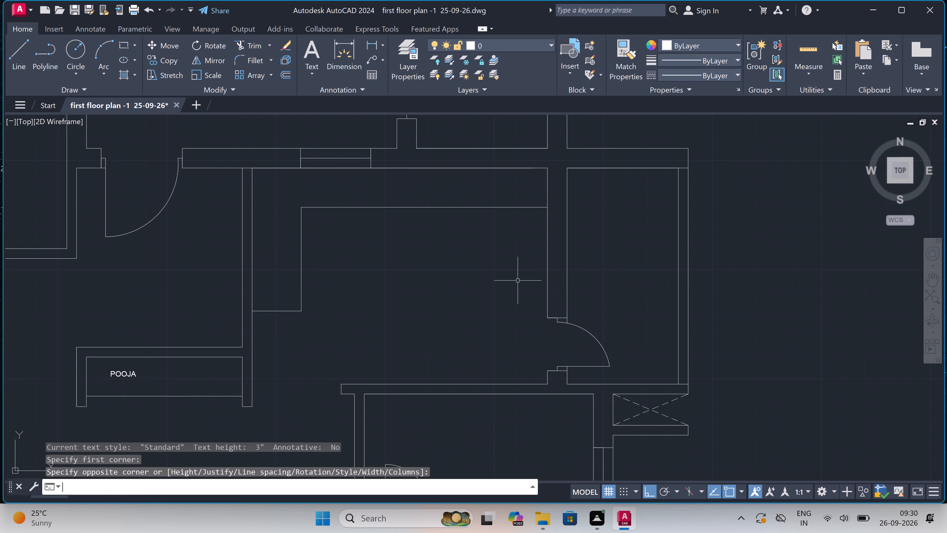
pyautogui.click(337, 297)
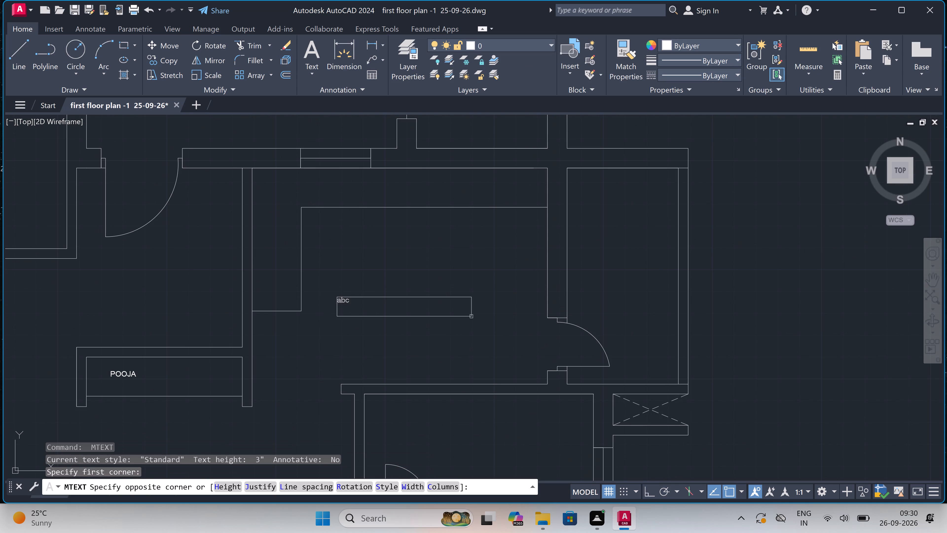
pyautogui.click(522, 321)
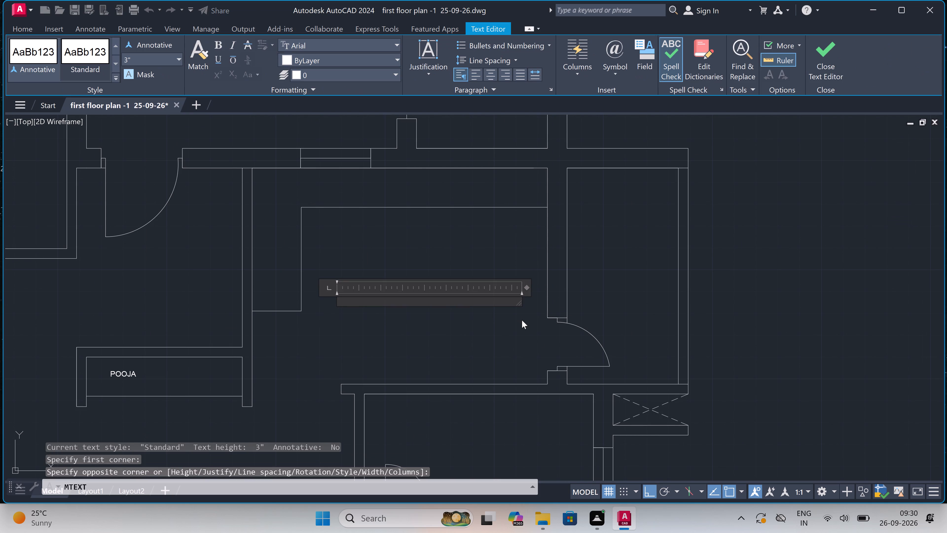
pyautogui.write('KIT')
pyautogui.press('c')
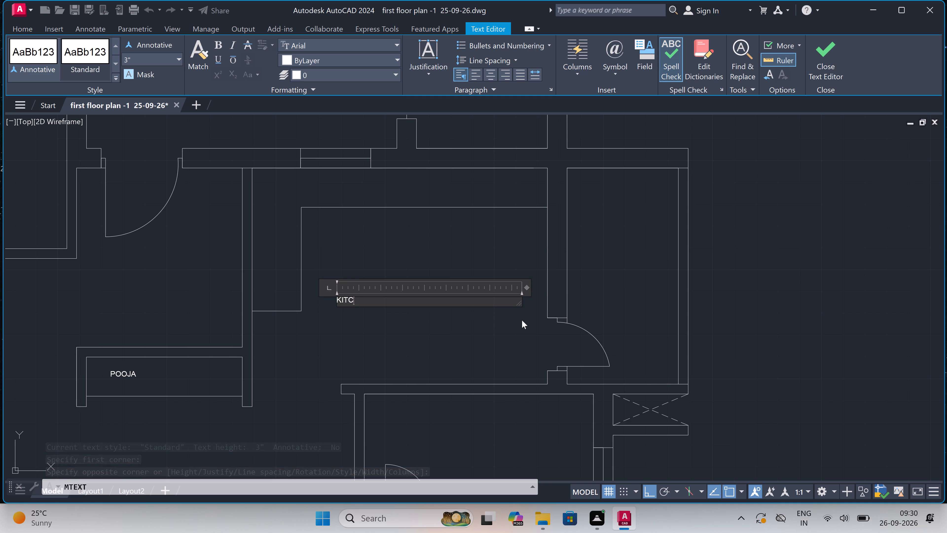
pyautogui.write('HEN')
pyautogui.press('Return')
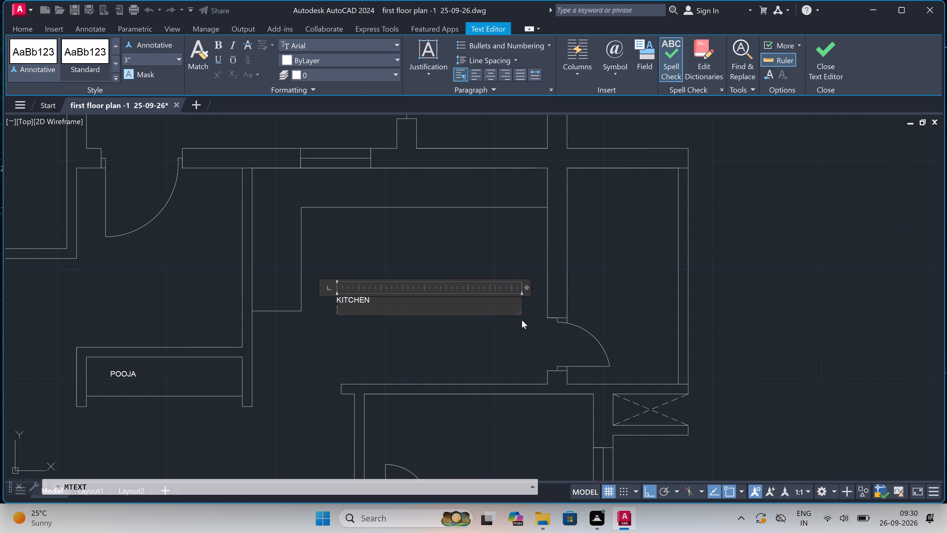
pyautogui.write("10'9")
pyautogui.write('"X')
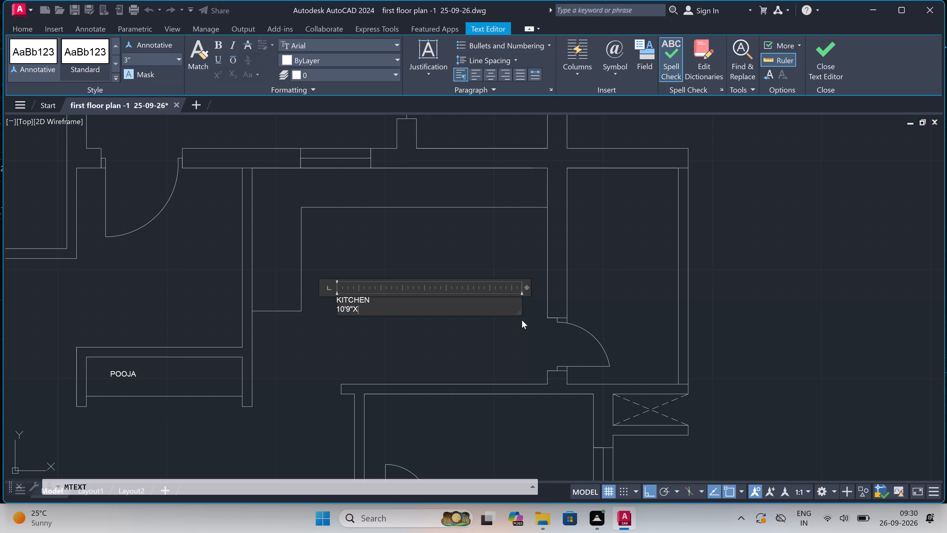
pyautogui.write('8\'3"')
pyautogui.click(483, 326)
# Add a multiline text label "SERVICE" with "4'3"X8'3"" below it, in the narrow space east of the southern unit's kitchen.
pyautogui.scroll(-5, 484, 326)
pyautogui.scroll(2, 628, 280)
pyautogui.press('space')
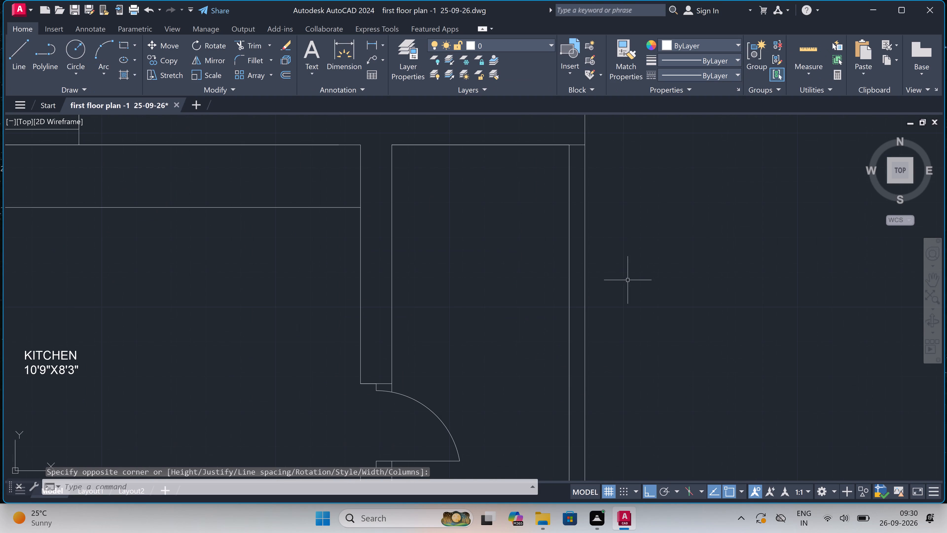
pyautogui.moveTo(435, 266); pyautogui.dragTo(438, 267)
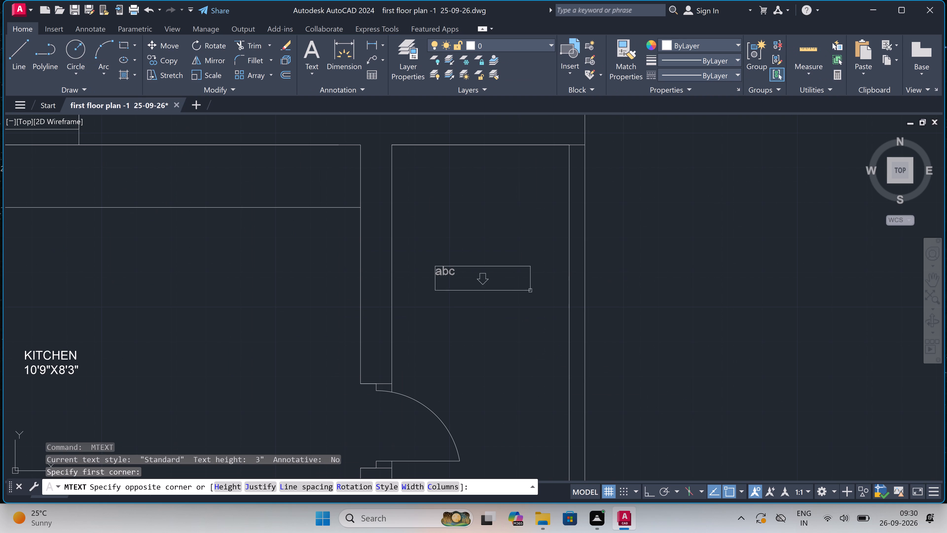
pyautogui.click(626, 323)
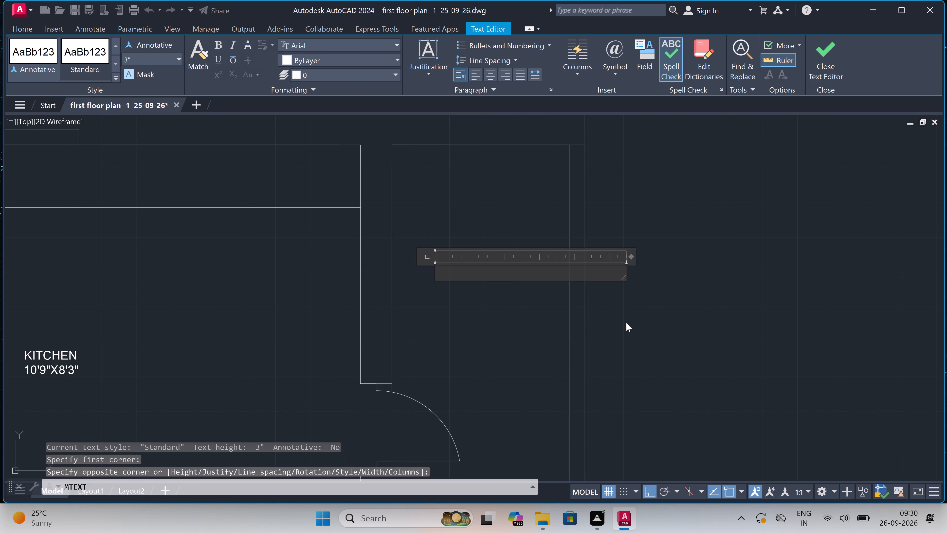
pyautogui.write('SERVI')
pyautogui.write('CE')
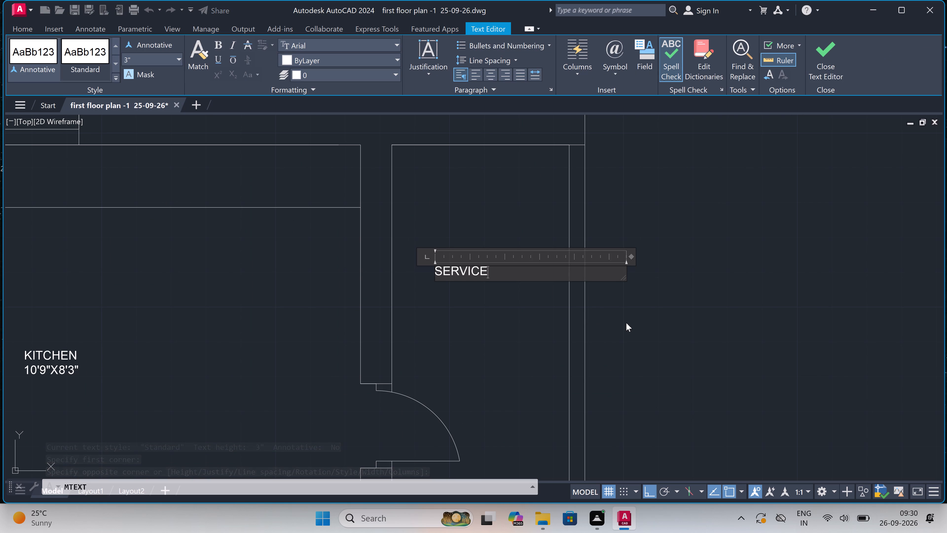
pyautogui.press('Return')
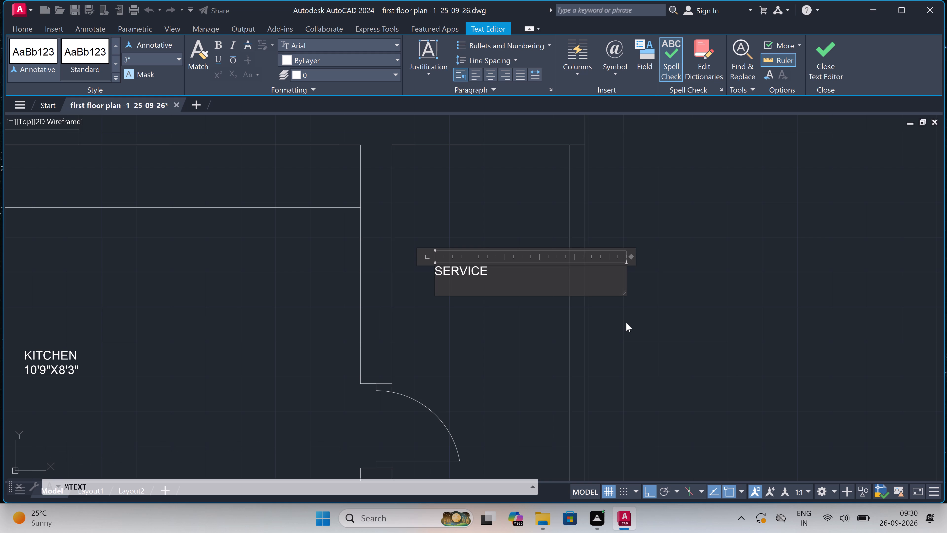
pyautogui.write("4'3")
pyautogui.write('"X')
pyautogui.write("8'")
pyautogui.press('3')
pyautogui.hotkey('shift', '"')
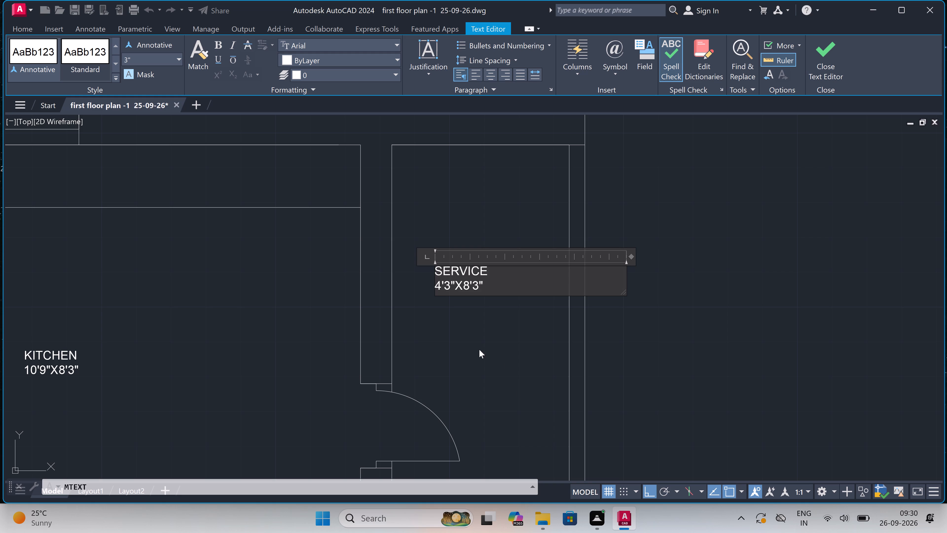
pyautogui.click(479, 348)
# Add a multiline text label "TOILET" with "8'9"X4'6"" below it, in the small room directly south of the southern unit's kitchen.
pyautogui.scroll(-7, 477, 326)
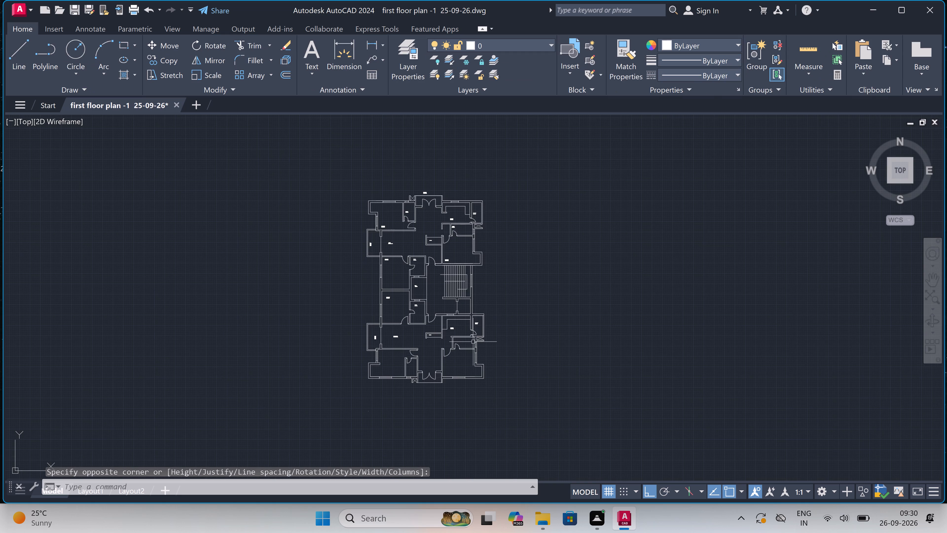
pyautogui.scroll(3, 473, 342)
pyautogui.scroll(3, 412, 370)
pyautogui.press('space')
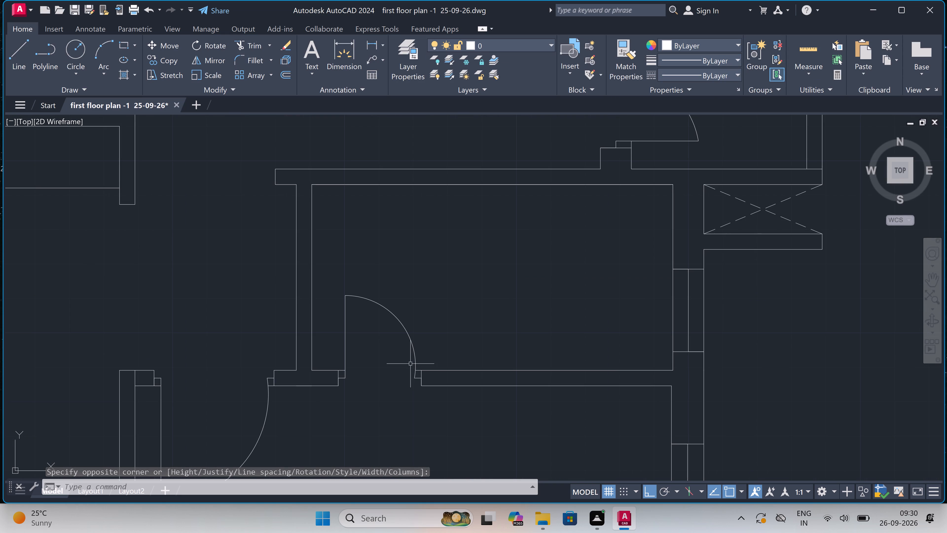
pyautogui.click(346, 218)
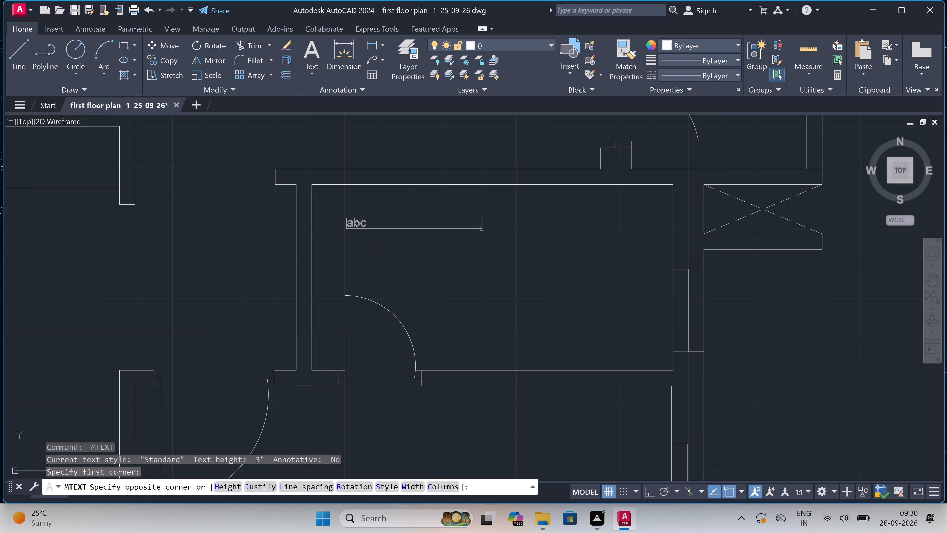
pyautogui.click(527, 237)
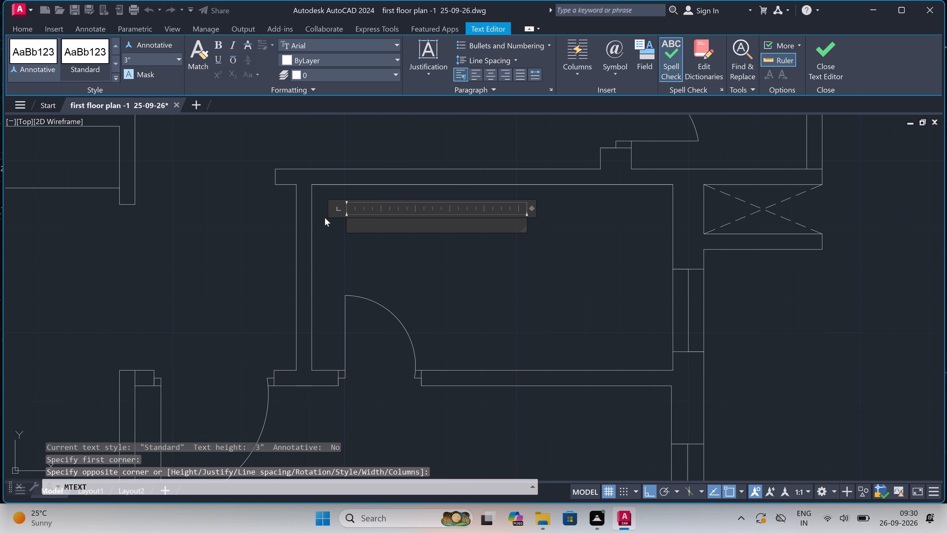
pyautogui.write('TOILET')
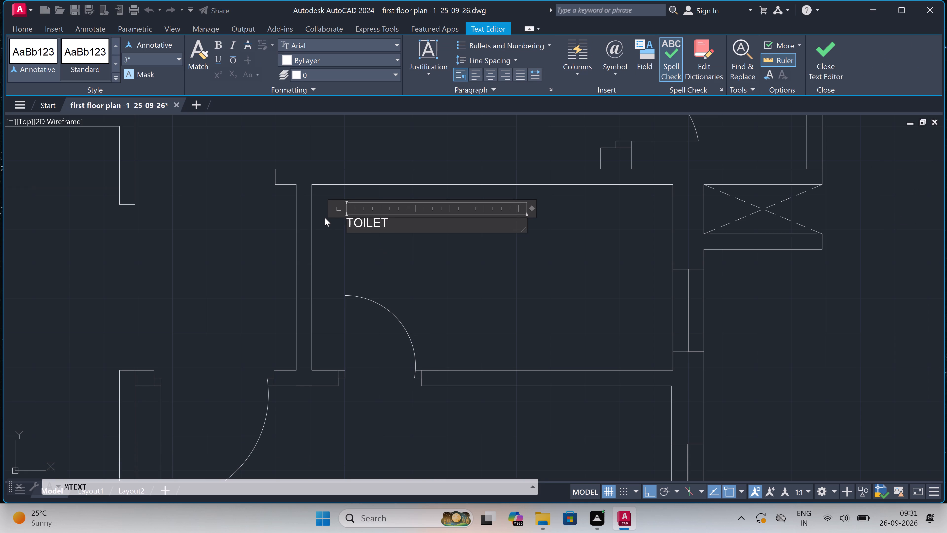
pyautogui.press('Return')
pyautogui.write('8\'9"')
pyautogui.press('x')
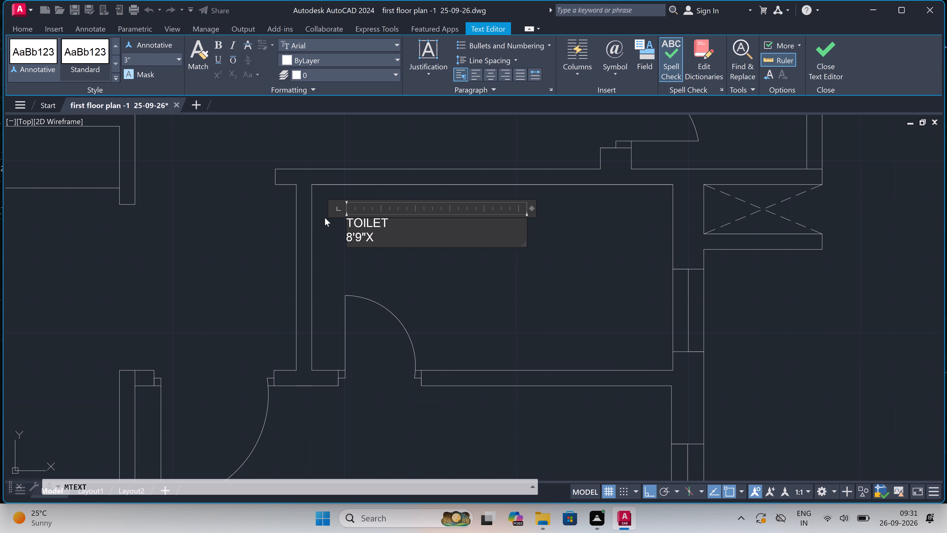
pyautogui.write("4'6")
pyautogui.hotkey('shift', '"')
pyautogui.click(421, 281)
# Add a multiline text label "BEDROOM" with "13'0"X11'0"" below it, in the southern unit's southeast corner room below the toilet.
pyautogui.scroll(-6, 420, 261)
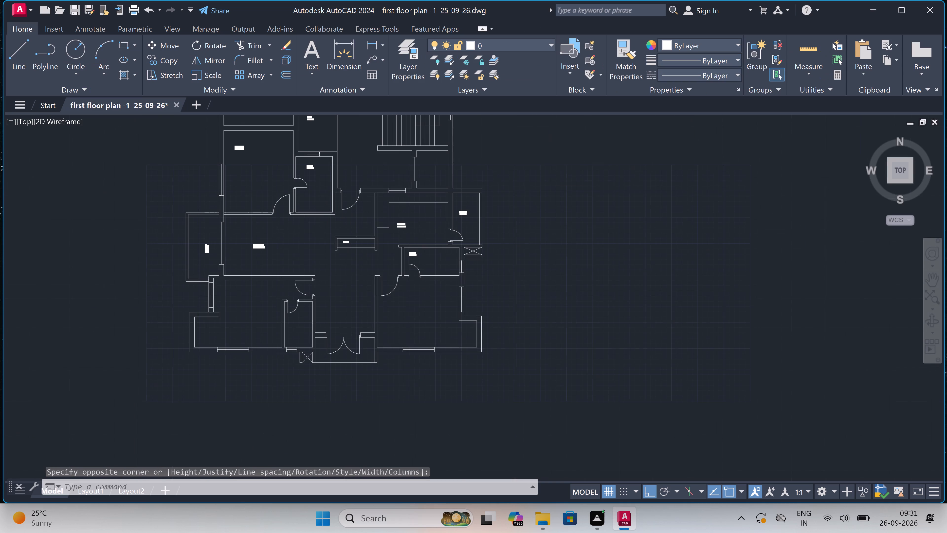
pyautogui.scroll(3, 421, 330)
pyautogui.press('space')
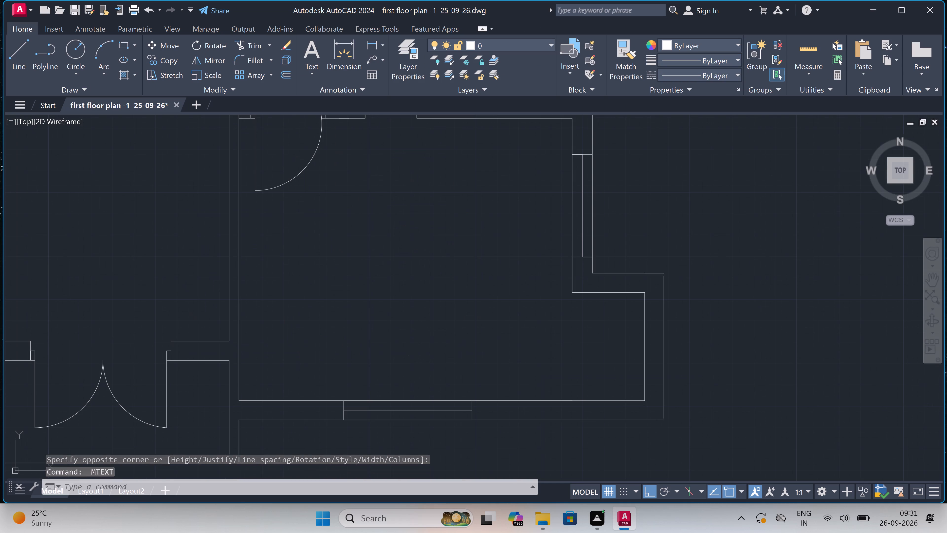
pyautogui.scroll(-1, 429, 323)
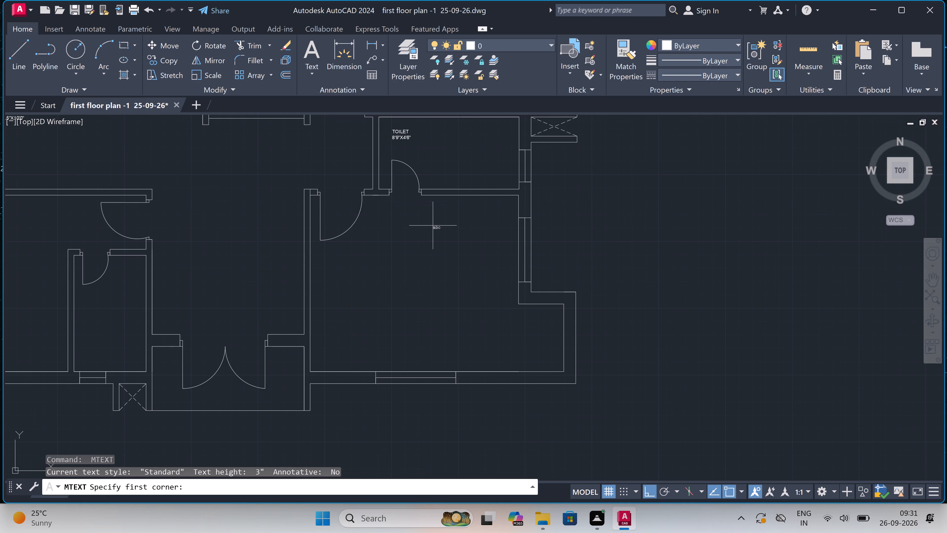
pyautogui.scroll(1, 430, 209)
pyautogui.click(400, 213)
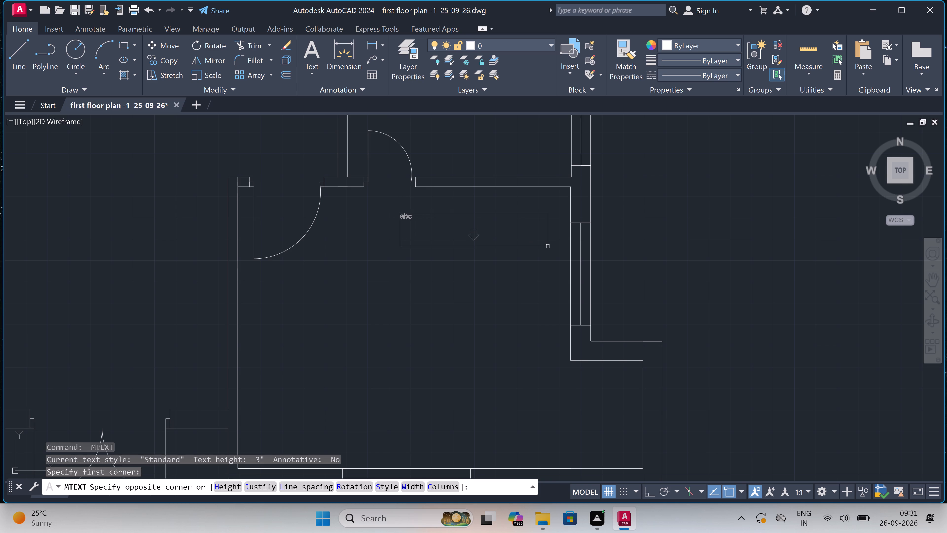
pyautogui.click(568, 231)
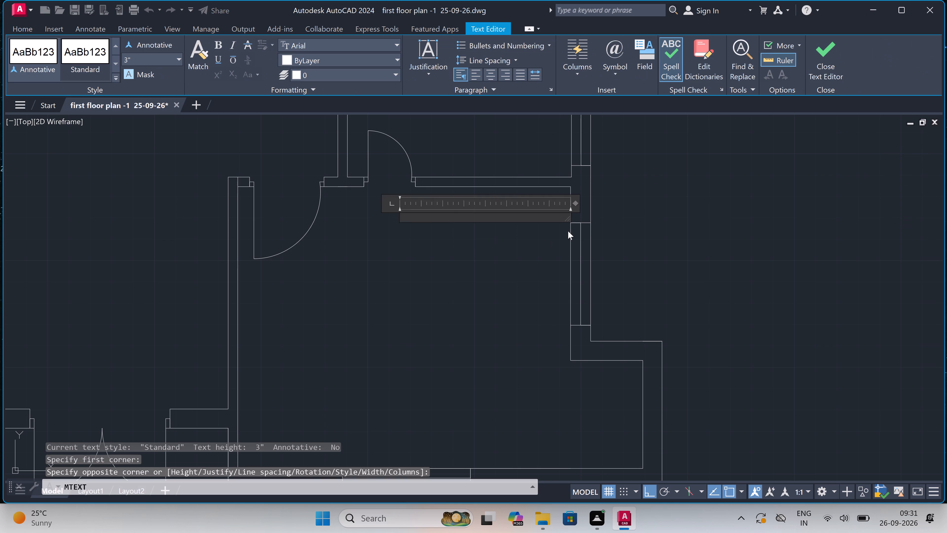
pyautogui.write('BEDROOM')
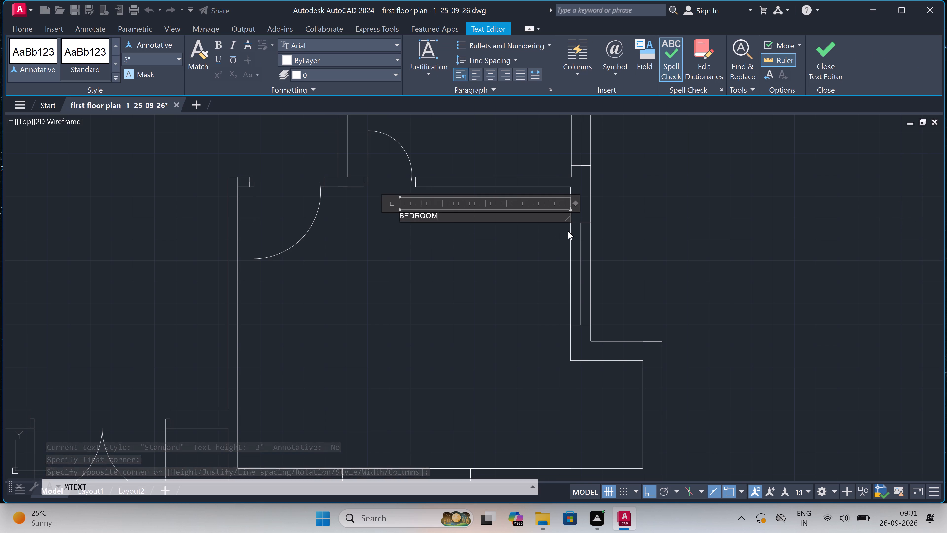
pyautogui.press('Return')
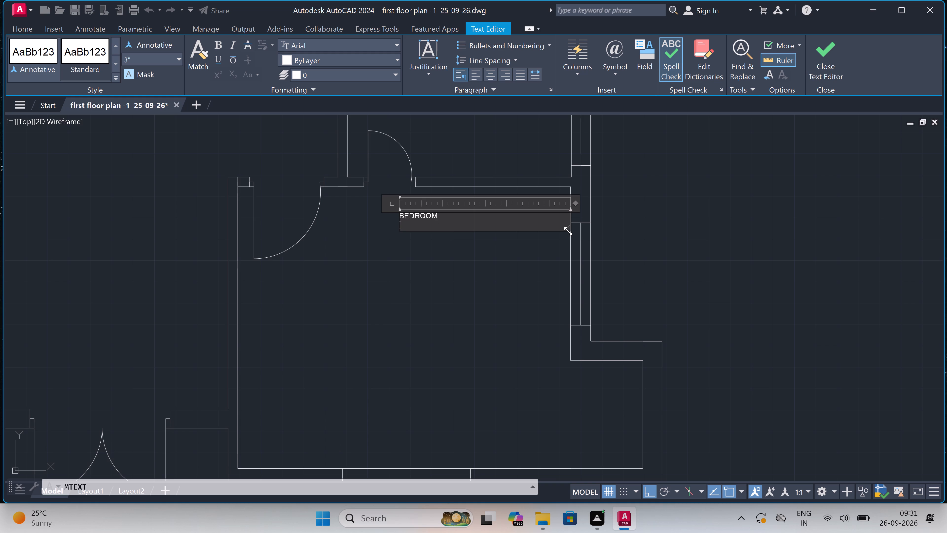
pyautogui.write('13\'0"X')
pyautogui.write('11\'0"')
pyautogui.click(470, 322)
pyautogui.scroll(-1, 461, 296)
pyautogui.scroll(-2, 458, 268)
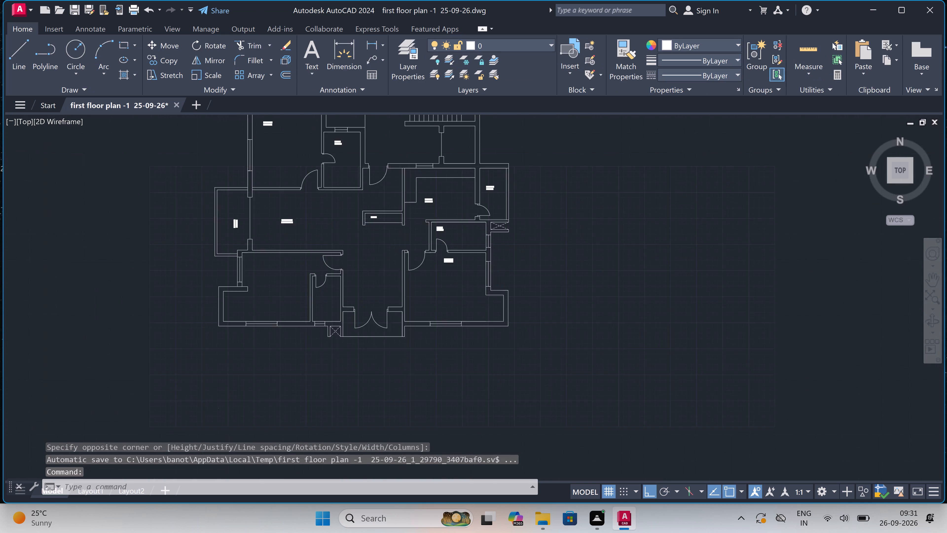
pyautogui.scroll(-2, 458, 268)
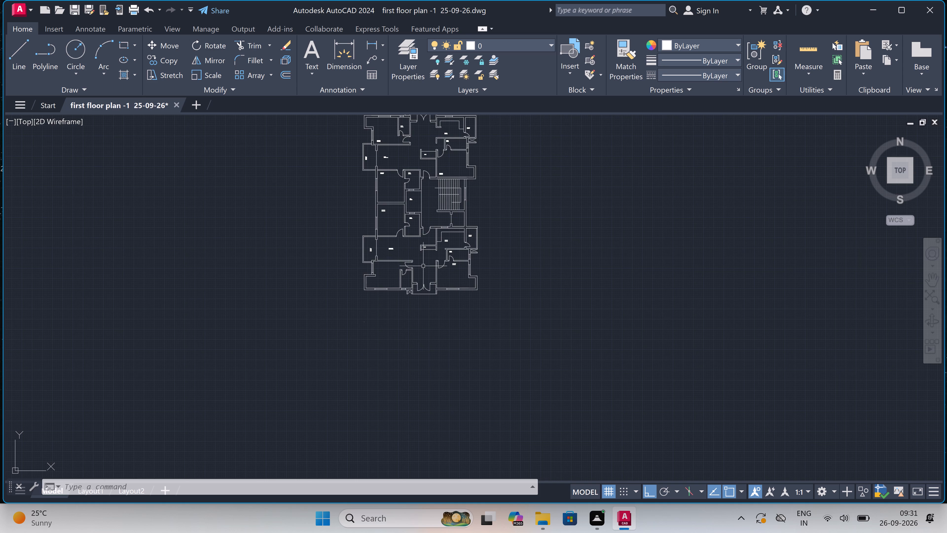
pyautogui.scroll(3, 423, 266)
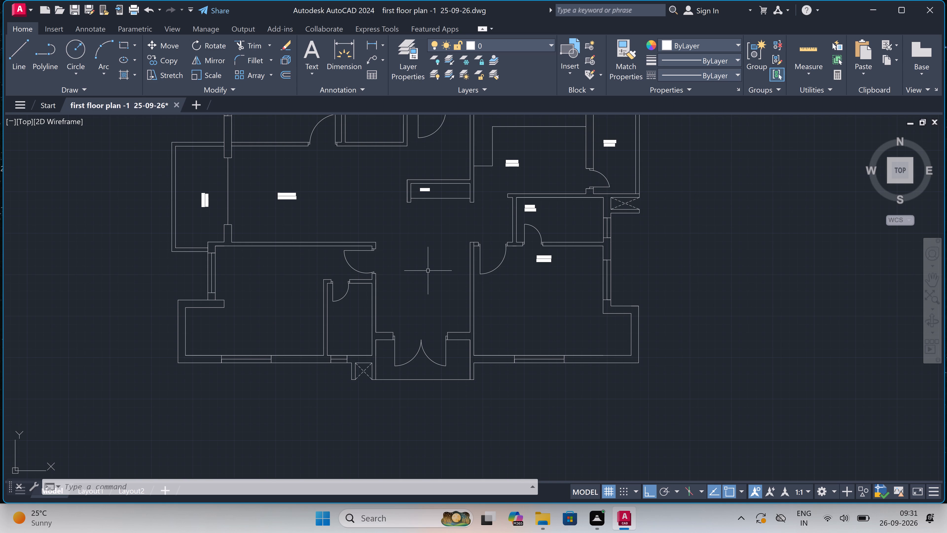
# Add a multiline text label "DINING" with "10'0"X12'3"" below it, in the southern unit's open space just south of the pooja niche.
pyautogui.scroll(-1, 428, 271)
pyautogui.scroll(2, 427, 254)
pyautogui.press('space')
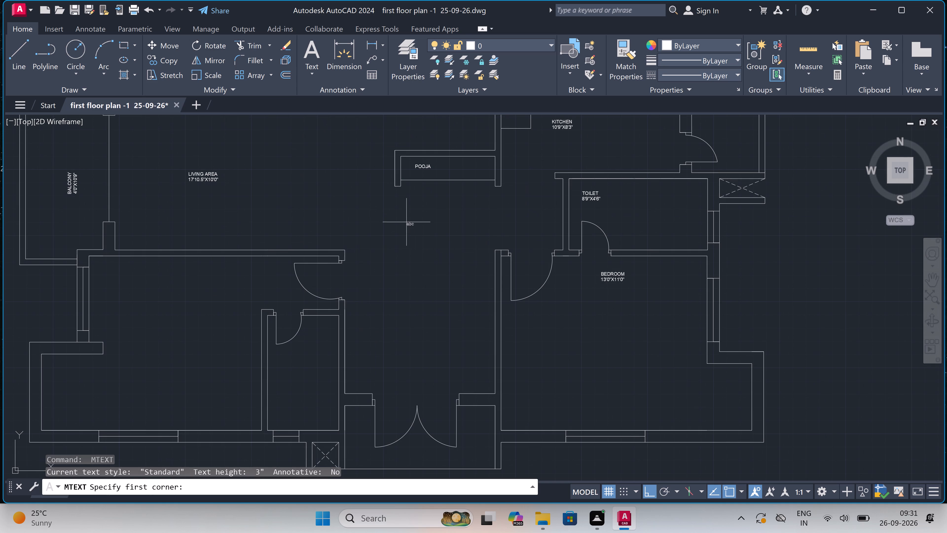
pyautogui.click(405, 220)
pyautogui.click(478, 228)
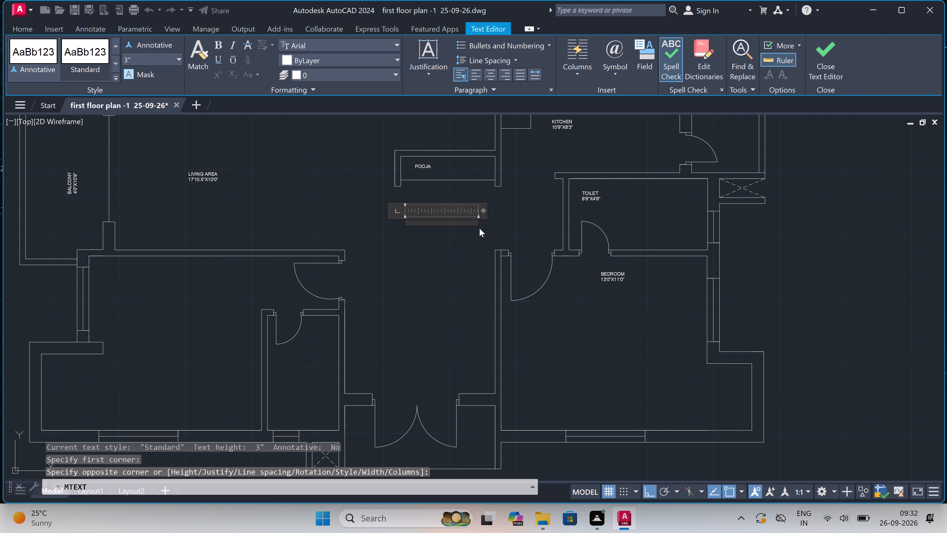
pyautogui.write('DINING')
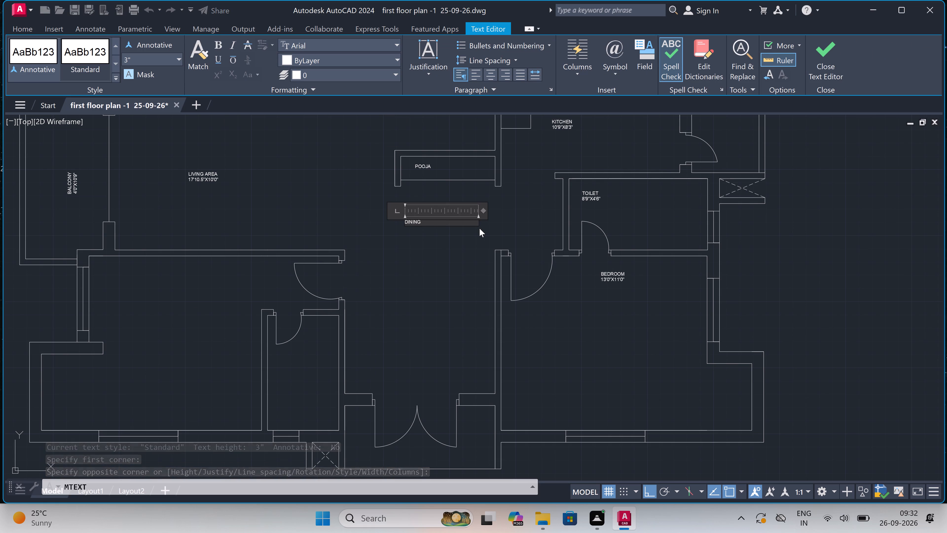
pyautogui.press('Return')
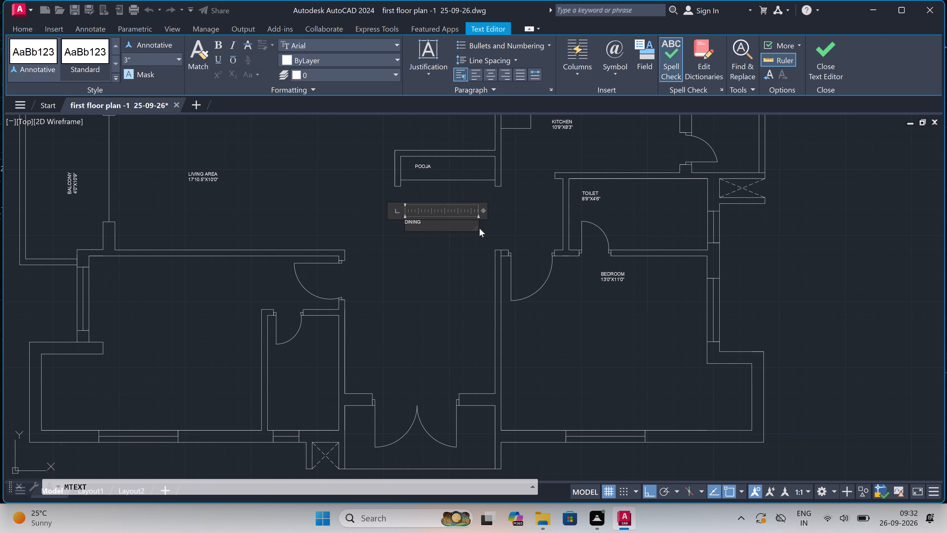
pyautogui.write('10\'0"X')
pyautogui.write("12'3")
pyautogui.hotkey('shift', '"')
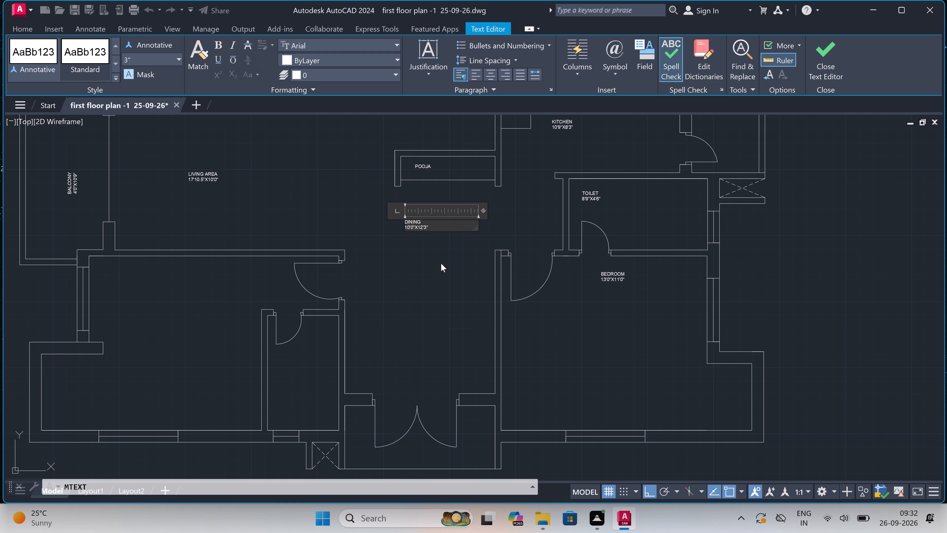
pyautogui.click(441, 263)
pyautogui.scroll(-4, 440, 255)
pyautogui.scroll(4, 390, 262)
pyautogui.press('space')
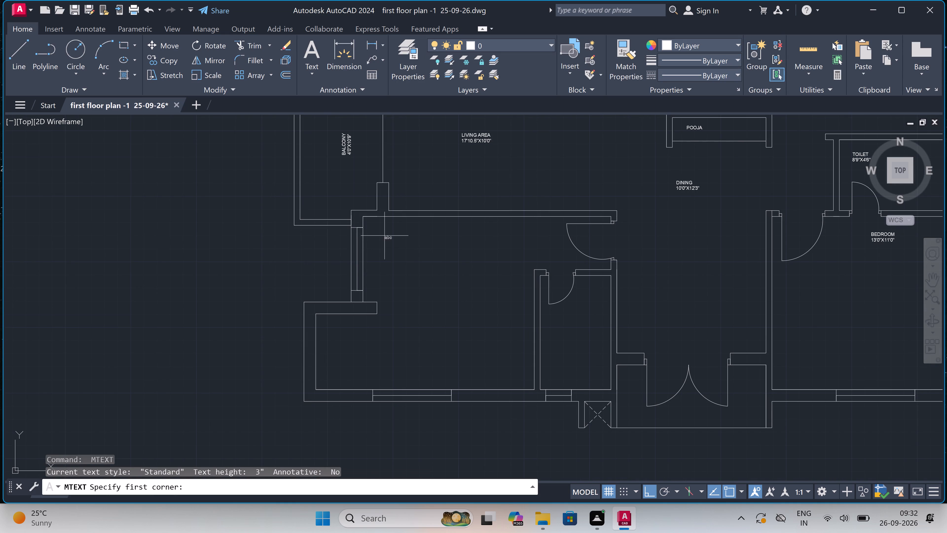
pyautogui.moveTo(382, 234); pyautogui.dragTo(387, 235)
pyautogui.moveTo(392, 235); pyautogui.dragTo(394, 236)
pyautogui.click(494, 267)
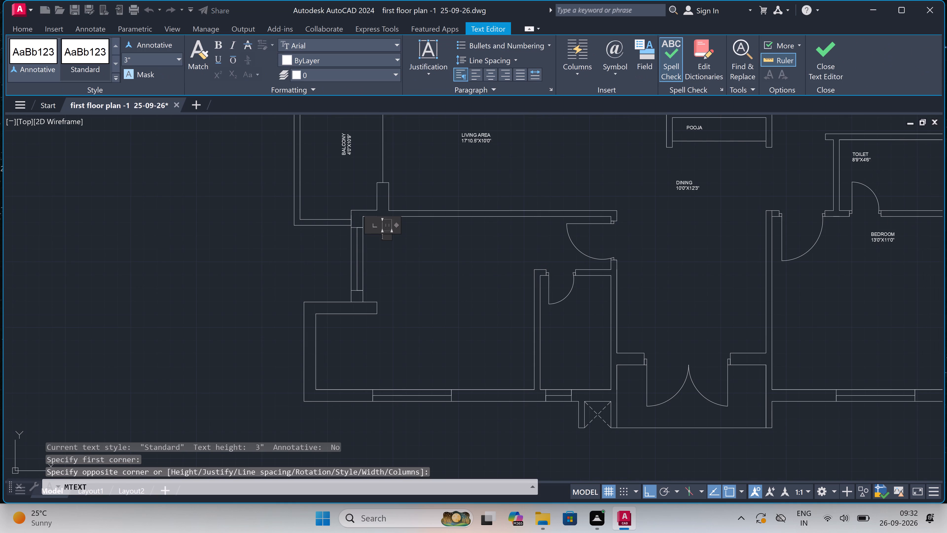
# Add a multiline text label "BEDROOM" with "10'0"X11'0"" below it, in the southern unit's southwest corner room below the living area.
pyautogui.press('space')
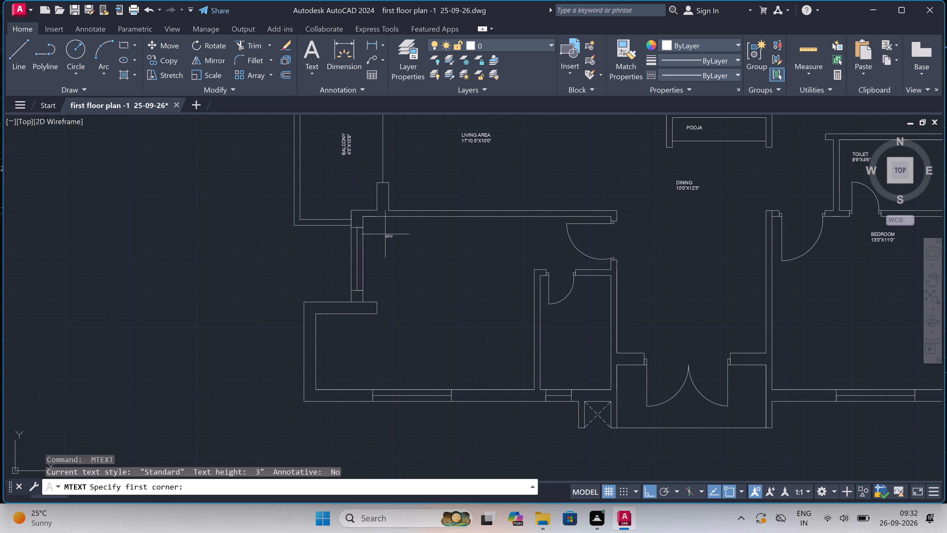
pyautogui.moveTo(395, 236); pyautogui.dragTo(398, 239)
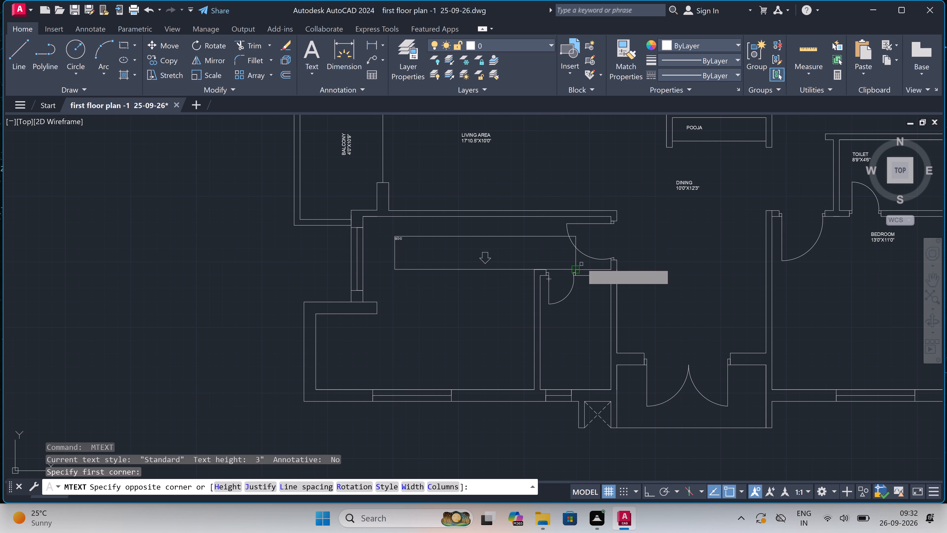
pyautogui.doubleClick(581, 255)
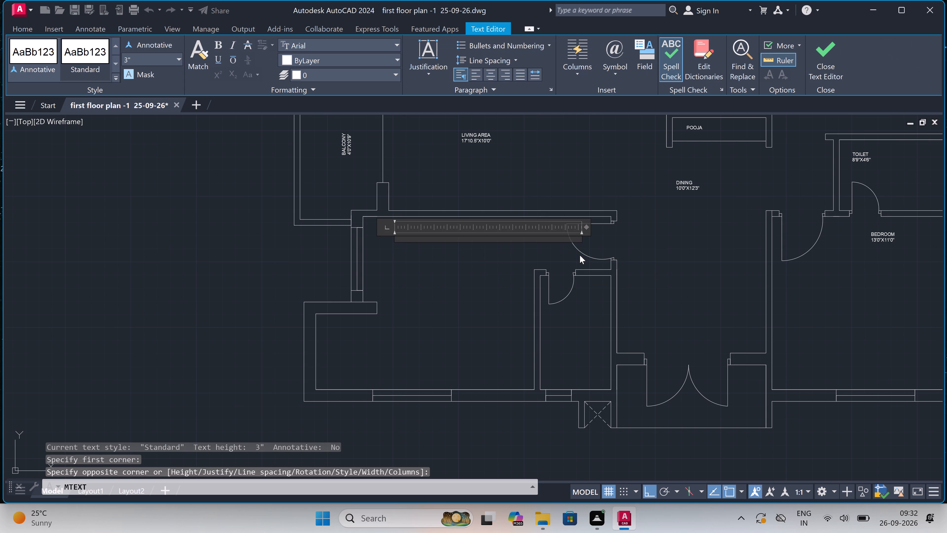
pyautogui.write('BEDROO')
pyautogui.press('m')
pyautogui.press('Return')
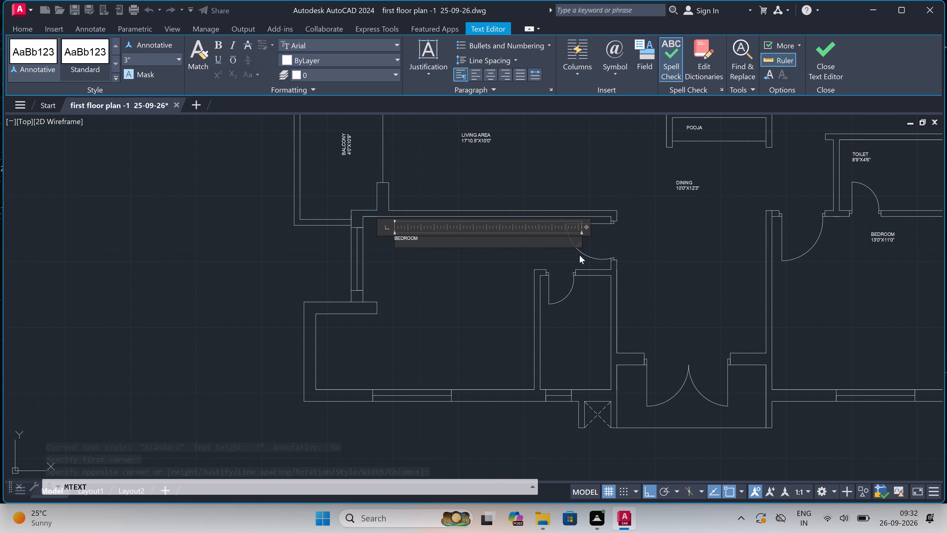
pyautogui.press('1')
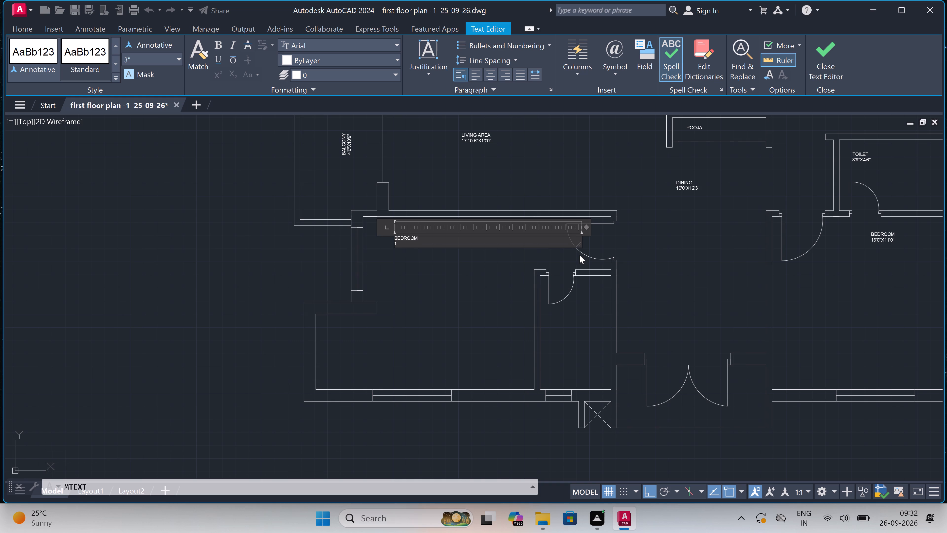
pyautogui.press('0')
pyautogui.press("'")
pyautogui.press('0')
pyautogui.hotkey('shift', '"')
pyautogui.press('x')
pyautogui.press('1')
pyautogui.press('1')
pyautogui.write("'0")
pyautogui.hotkey('shift', '"')
pyautogui.click(457, 303)
# Add a multiline text label "TOILET" with "4'6"X7'3"" below it, in the small room at the east side of the southwest bedroom.
pyautogui.scroll(-3, 455, 297)
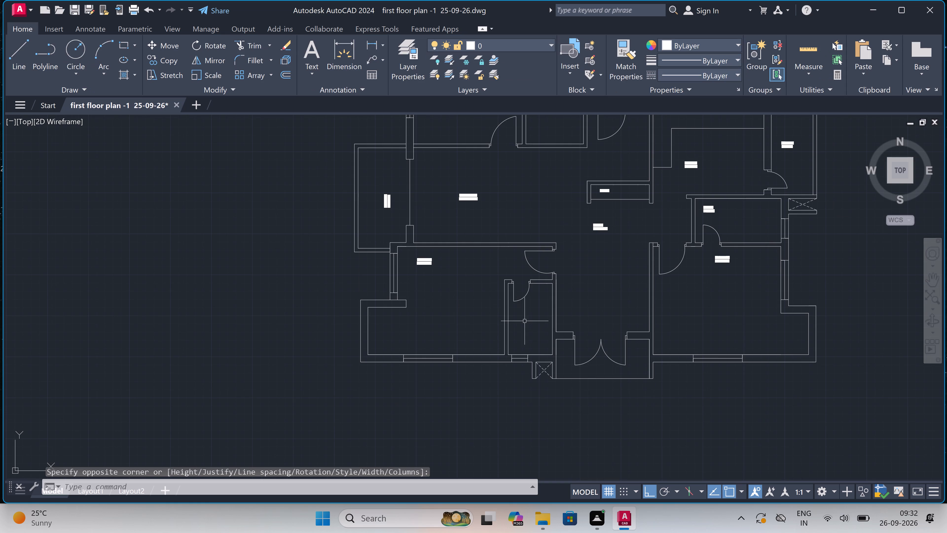
pyautogui.scroll(3, 544, 327)
pyautogui.press('space')
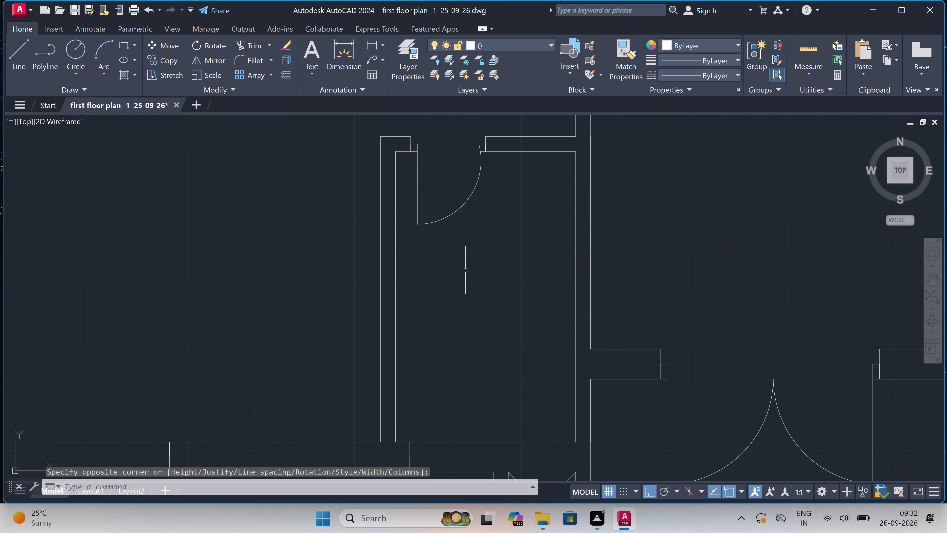
pyautogui.moveTo(432, 253); pyautogui.dragTo(438, 254)
pyautogui.click(645, 295)
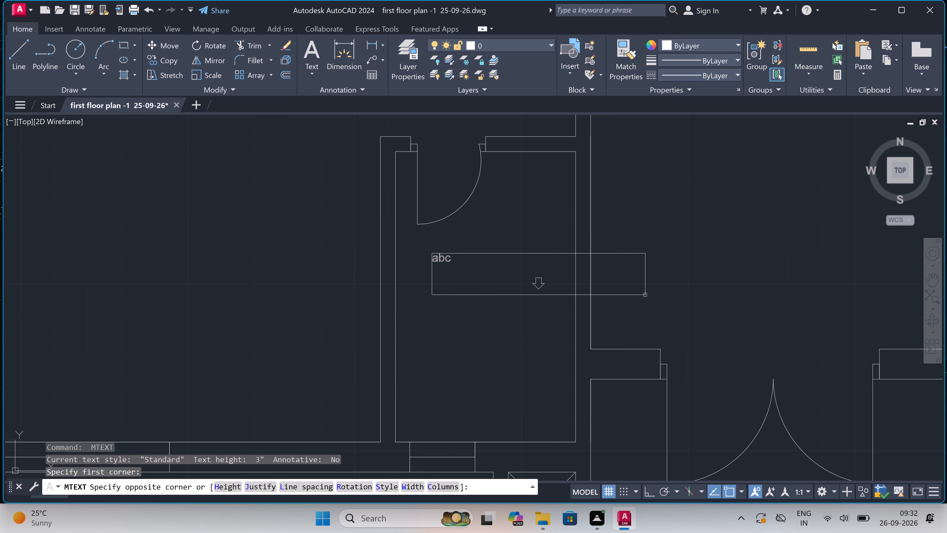
pyautogui.write('TOILET')
pyautogui.press('Return')
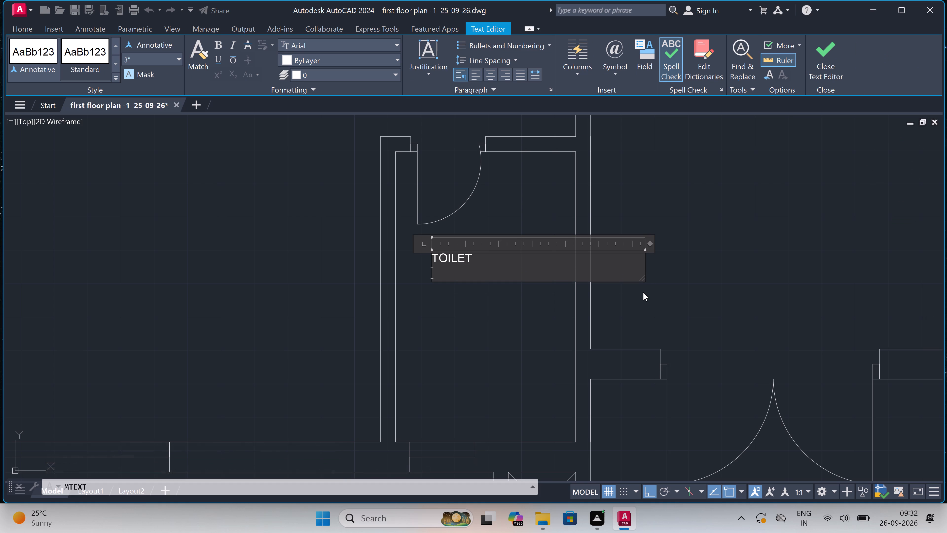
pyautogui.write('4\'6"X')
pyautogui.write('7\'3"')
pyautogui.click(455, 332)
# Add a multiline text label "BALCONY" with "10'4.5"X4'0"" below it, just outside the south edge of the southern double-door balcony.
pyautogui.scroll(-3, 461, 286)
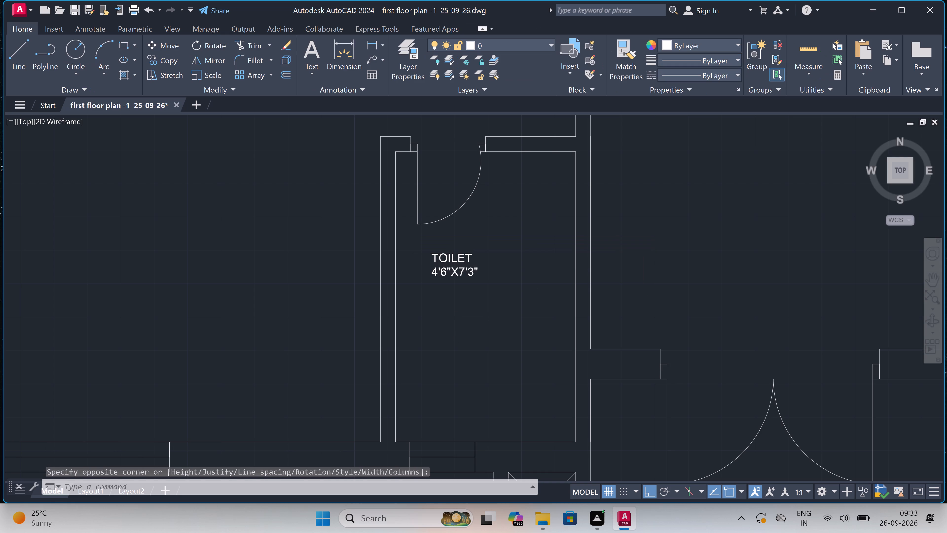
pyautogui.scroll(-3, 461, 286)
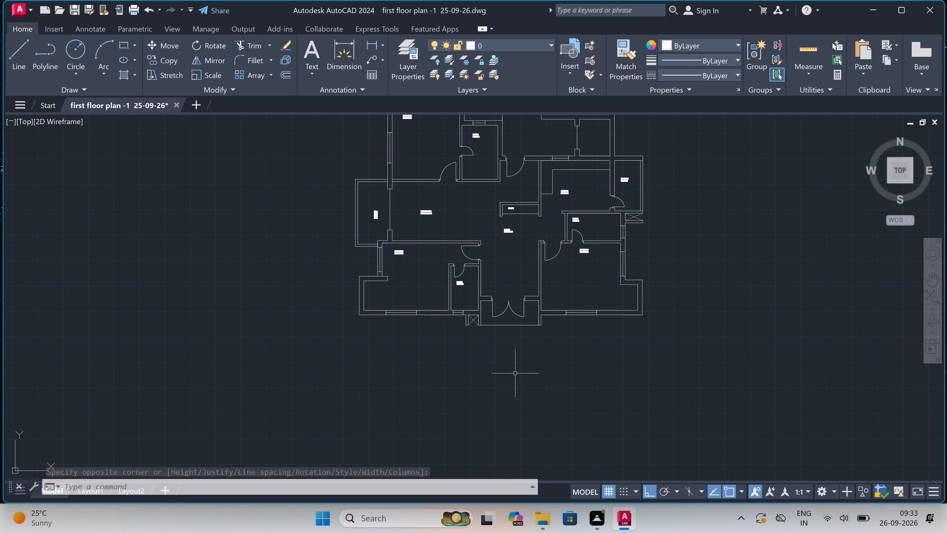
pyautogui.scroll(2, 505, 367)
pyautogui.scroll(1, 516, 283)
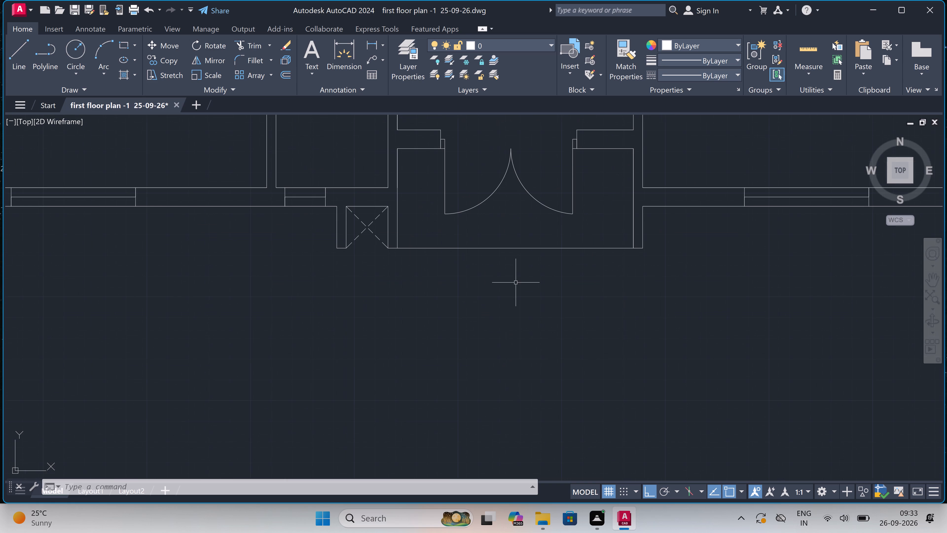
pyautogui.press('space')
pyautogui.click(455, 269)
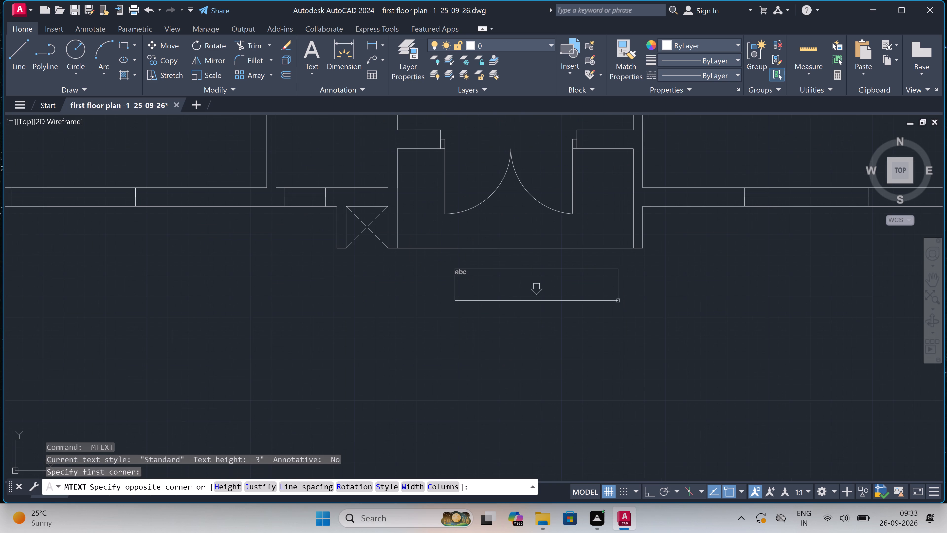
pyautogui.click(641, 295)
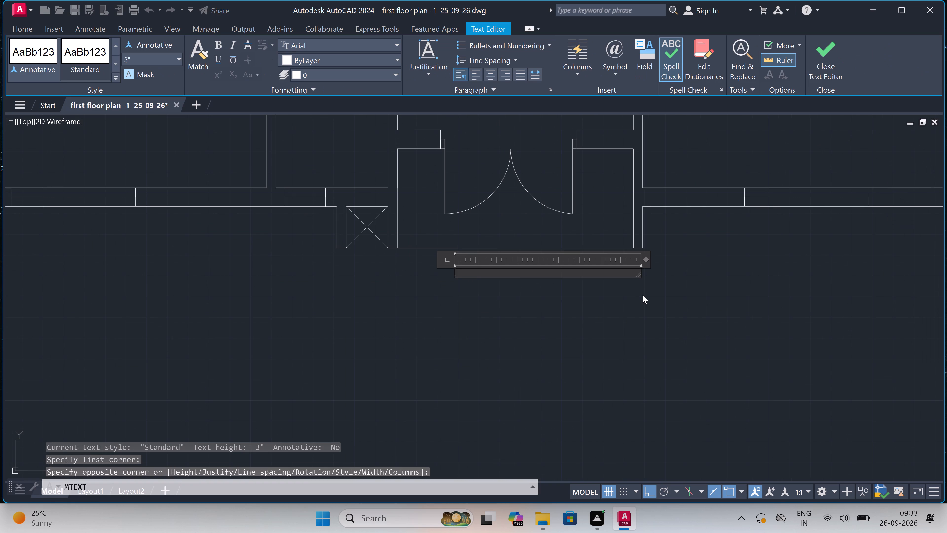
pyautogui.write('BALCONY')
pyautogui.press('Return')
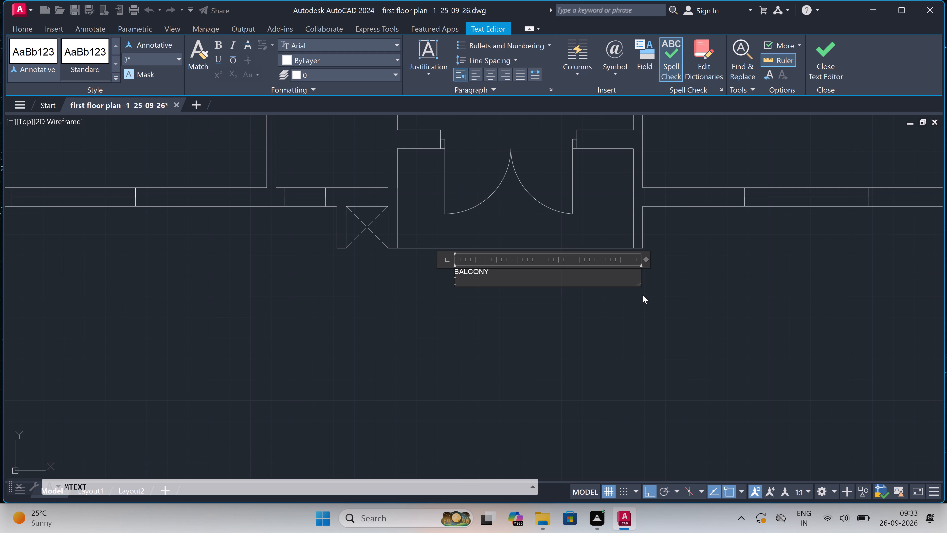
pyautogui.write("10'")
pyautogui.write('4.5"X')
pyautogui.write('4\'0"')
pyautogui.click(520, 320)
# Add a multiline text label "LIFT" with "5'0"X6'0"" below it, inside the lift shaft south of the staircase.
pyautogui.scroll(-8, 519, 319)
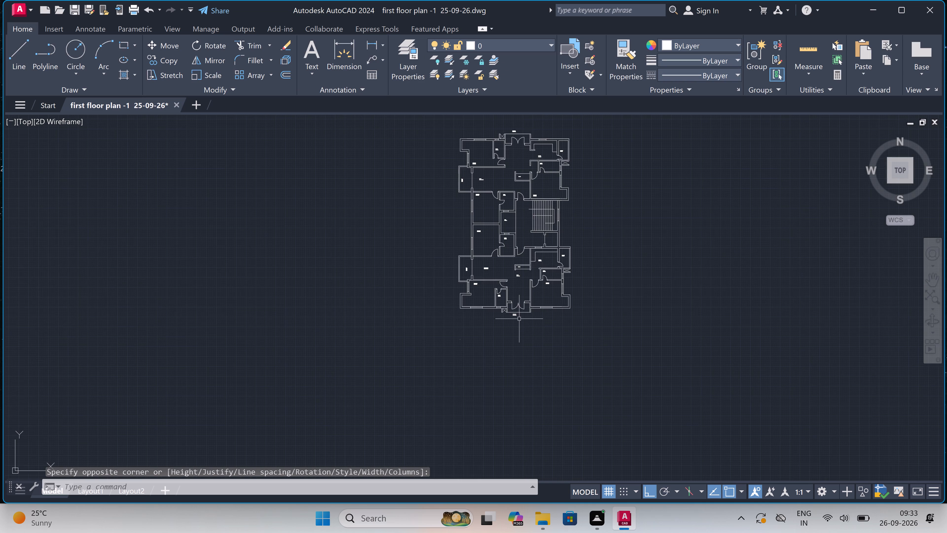
pyautogui.scroll(2, 555, 261)
pyautogui.scroll(3, 541, 194)
pyautogui.press('space')
pyautogui.moveTo(523, 225); pyautogui.dragTo(545, 233)
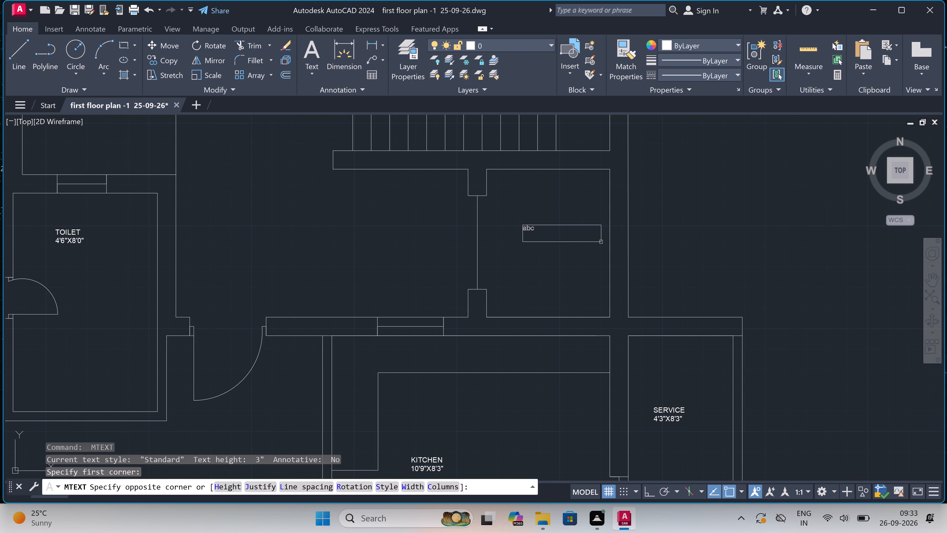
pyautogui.click(631, 250)
pyautogui.write('LIFT')
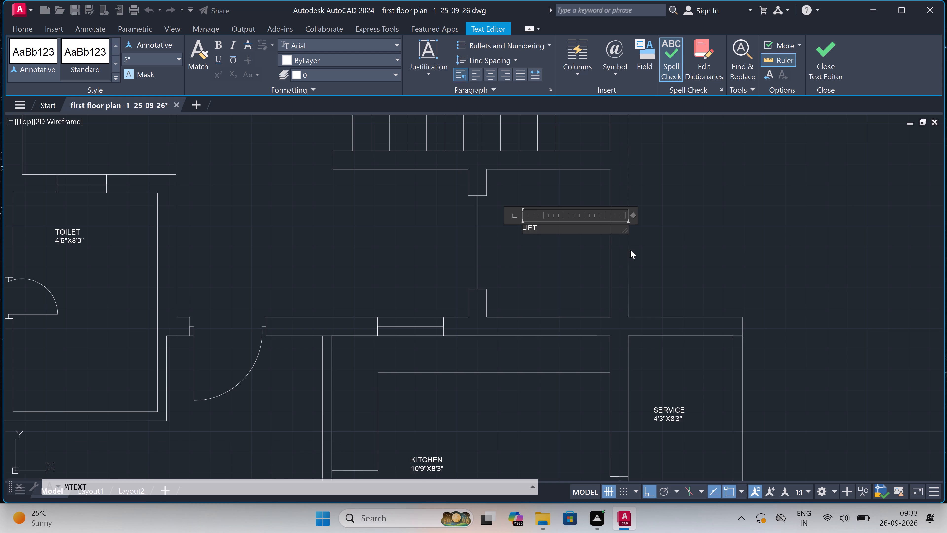
pyautogui.press('Return')
pyautogui.write('5\'0"X6\'0"')
pyautogui.click(490, 257)
# Add a multiline text label "LOBBY" in the open common area west of the lift.
pyautogui.scroll(-1, 492, 254)
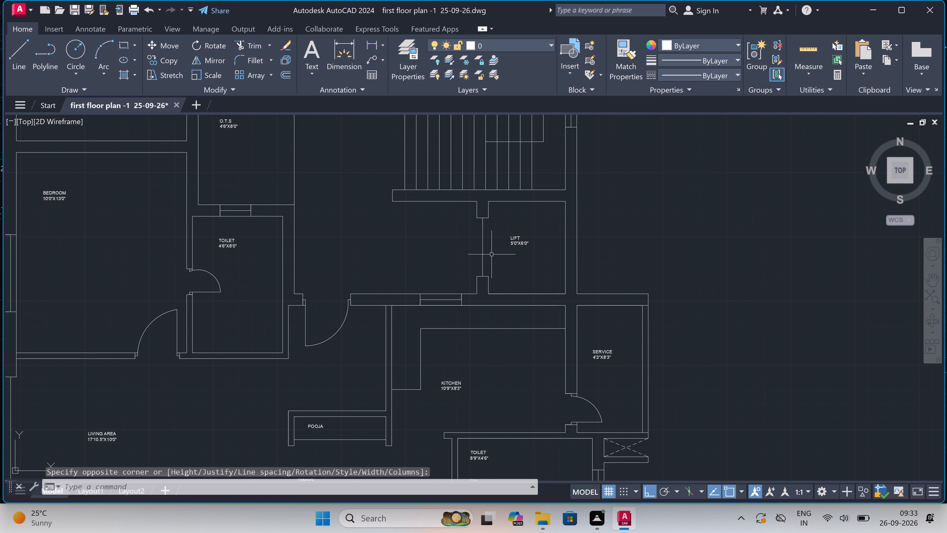
pyautogui.scroll(-1, 492, 255)
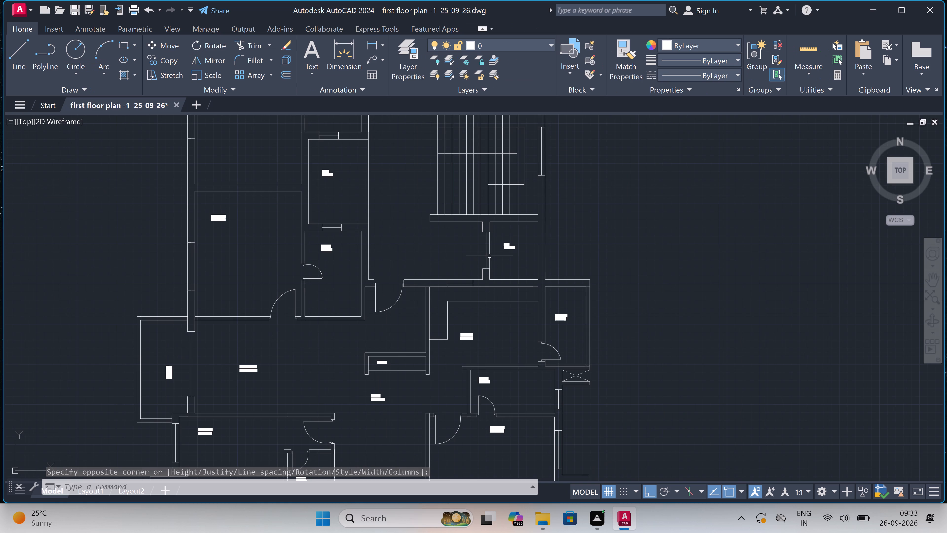
pyautogui.scroll(3, 423, 234)
pyautogui.press('space')
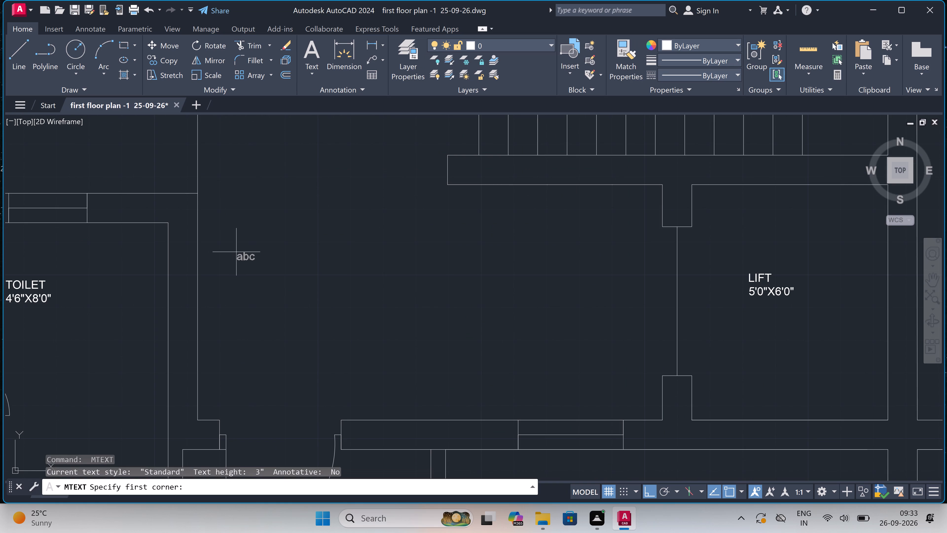
pyautogui.moveTo(262, 256); pyautogui.dragTo(265, 258)
pyautogui.click(523, 297)
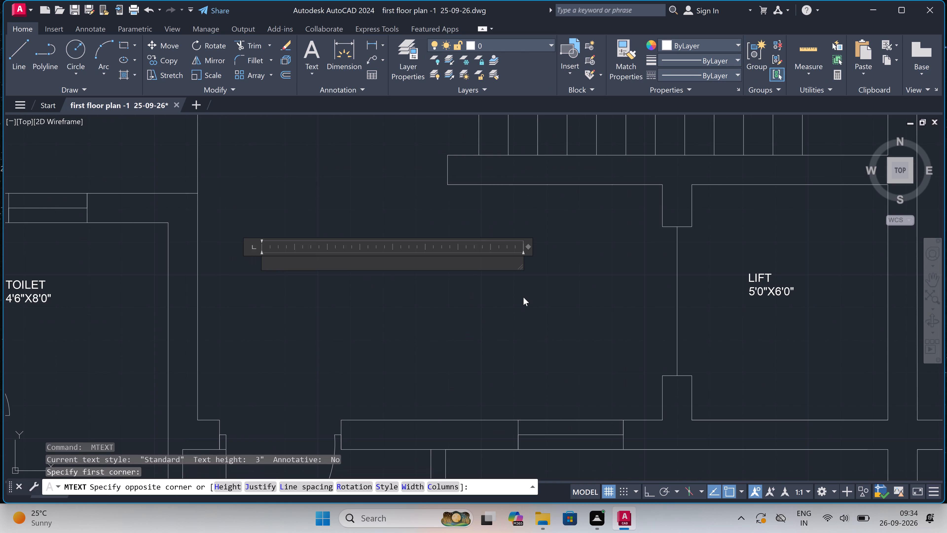
pyautogui.write('LOBBY')
pyautogui.moveTo(523, 299); pyautogui.dragTo(524, 302)
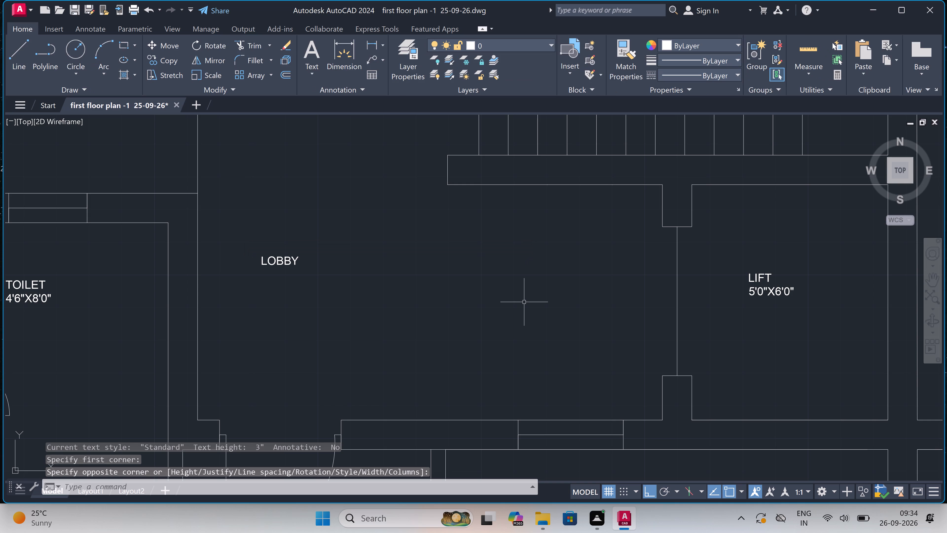
# Add a multiline text label "UP" just beyond the west end of the staircase's direction line.
pyautogui.scroll(-5, 524, 302)
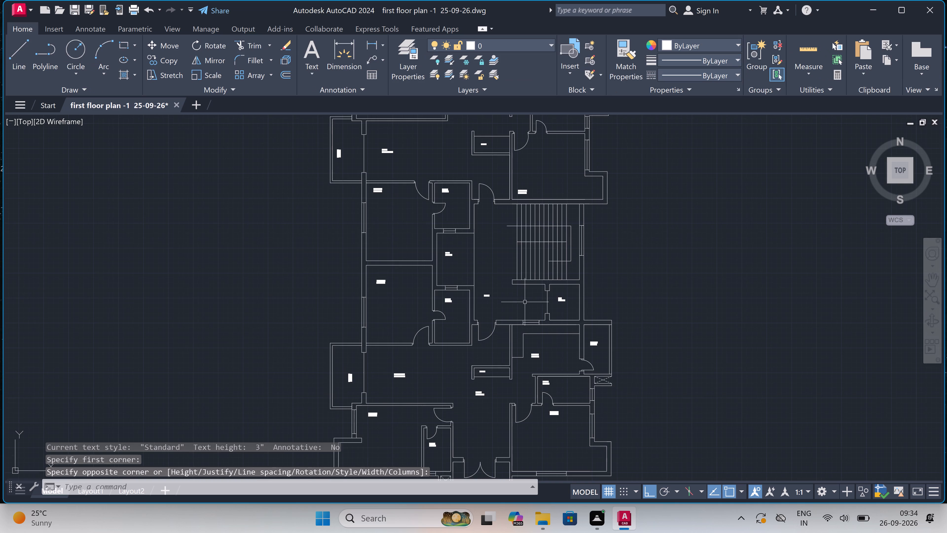
pyautogui.scroll(4, 506, 227)
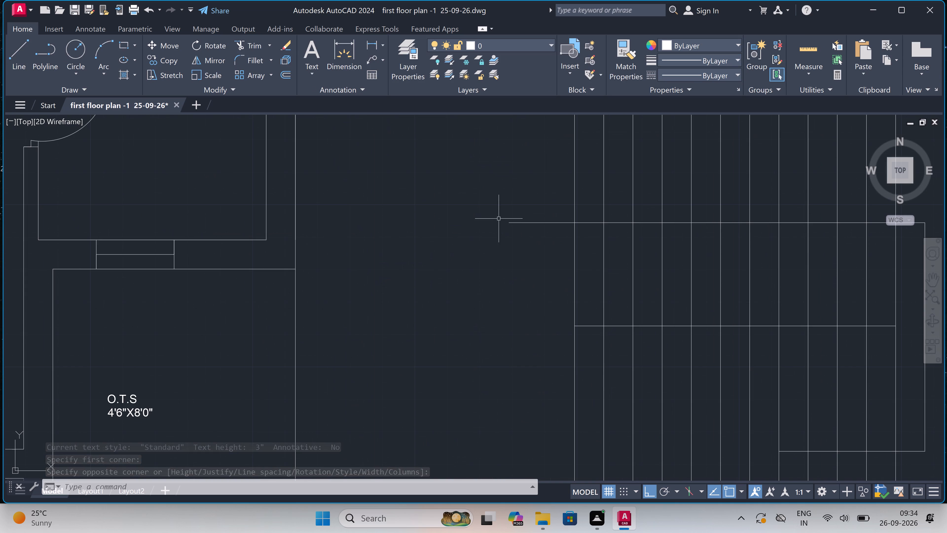
pyautogui.press('space')
pyautogui.click(464, 214)
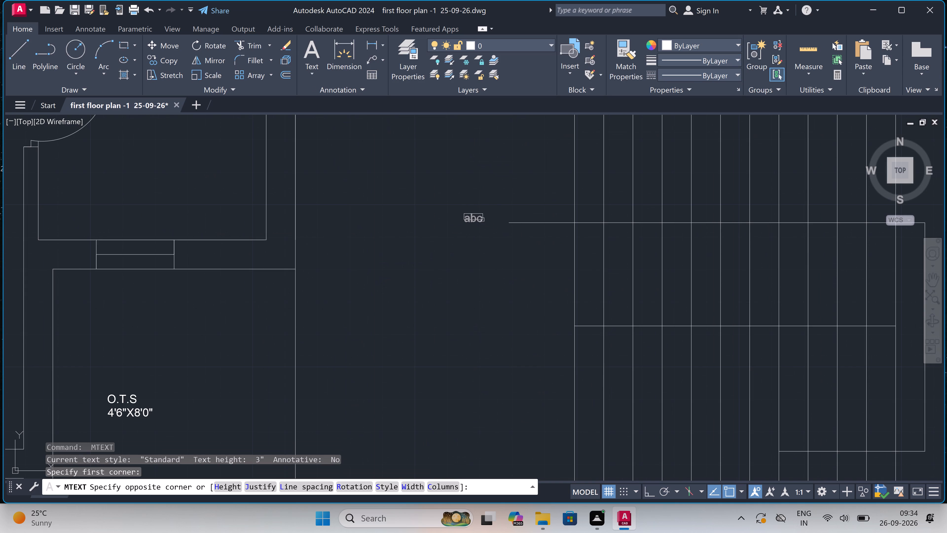
pyautogui.click(511, 232)
pyautogui.write('UP')
pyautogui.click(487, 253)
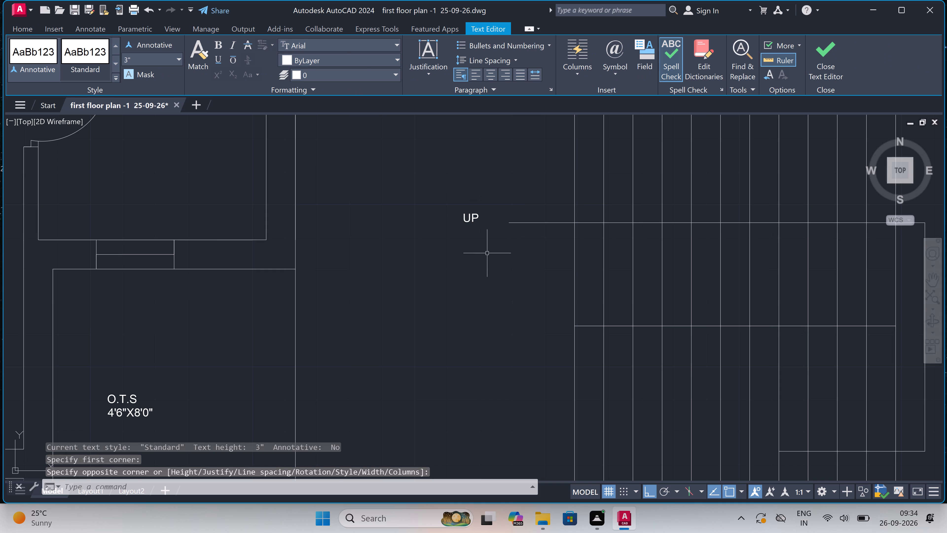
# Add a multiline text label "FOYER" with "5'0"X7'7.5"" below it, in the northern unit's entrance space just south of the pooja niche.
pyautogui.scroll(-5, 487, 253)
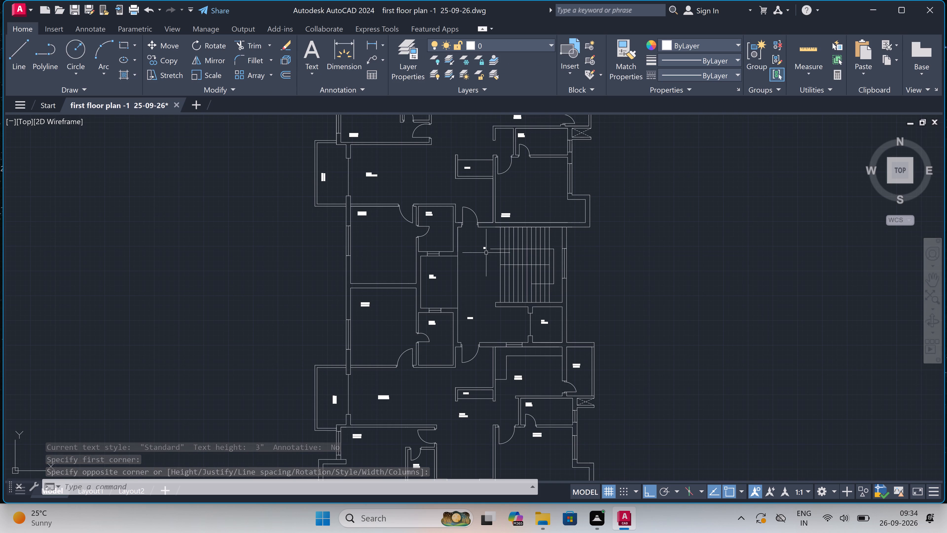
pyautogui.scroll(-5, 487, 251)
pyautogui.scroll(4, 489, 219)
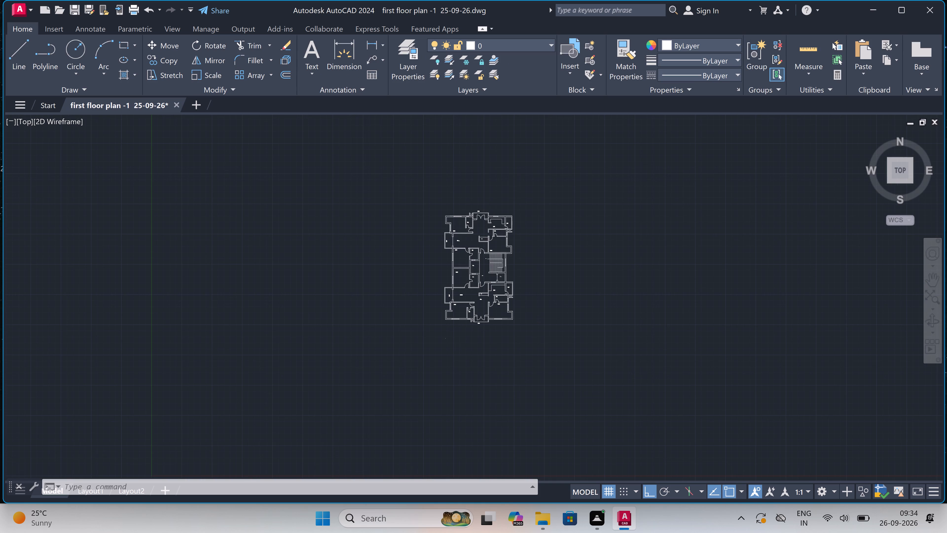
pyautogui.scroll(5, 456, 358)
pyautogui.scroll(-2, 476, 219)
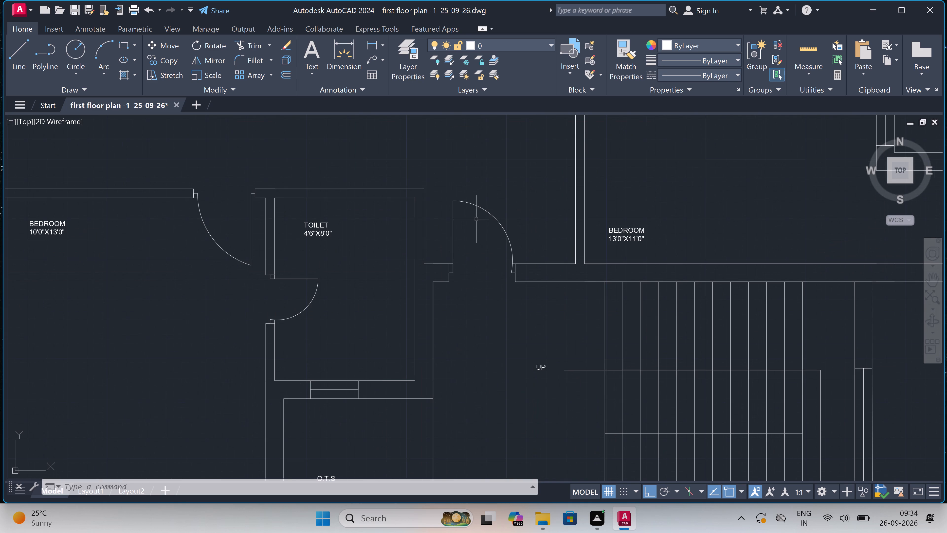
pyautogui.scroll(-1, 477, 220)
pyautogui.scroll(2, 488, 155)
pyautogui.press('space')
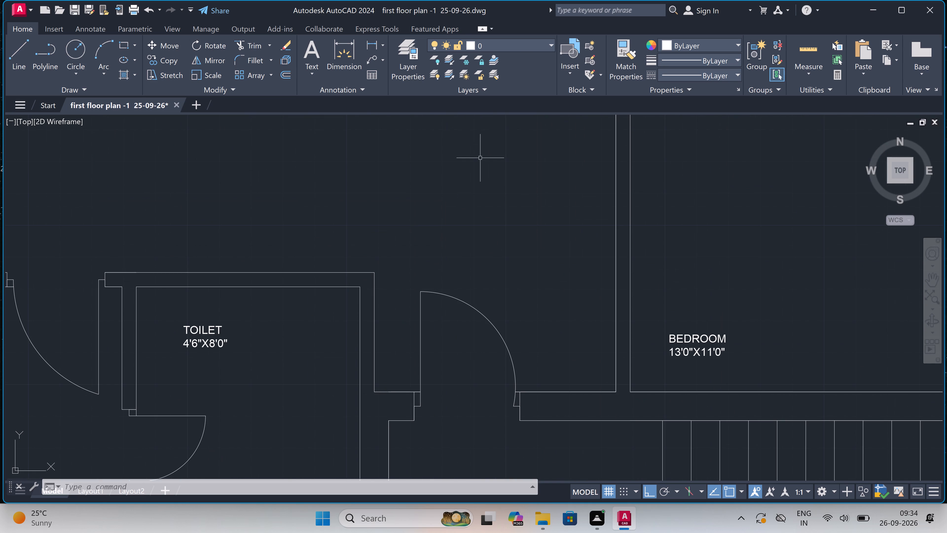
pyautogui.scroll(-2, 465, 156)
pyautogui.moveTo(449, 155); pyautogui.dragTo(451, 155)
pyautogui.click(534, 167)
pyautogui.scroll(-4, 480, 204)
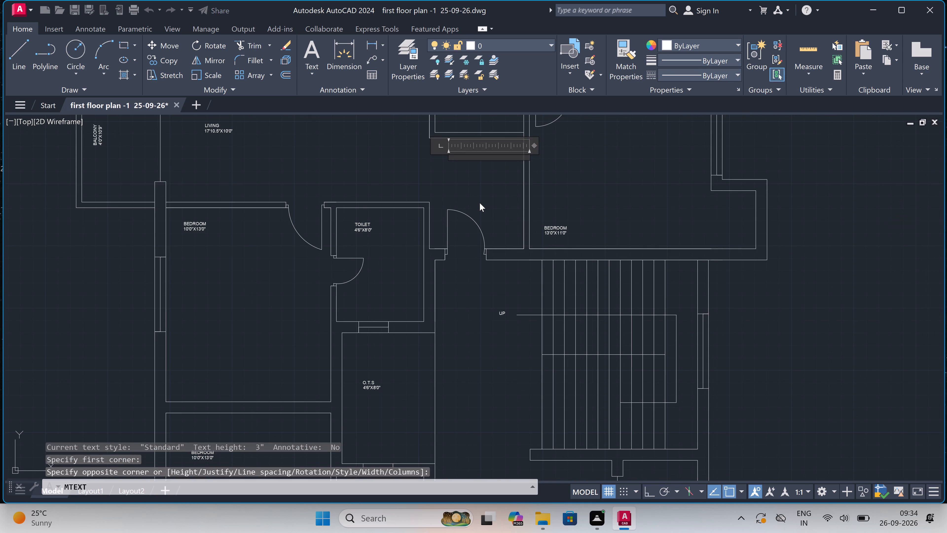
pyautogui.scroll(4, 471, 159)
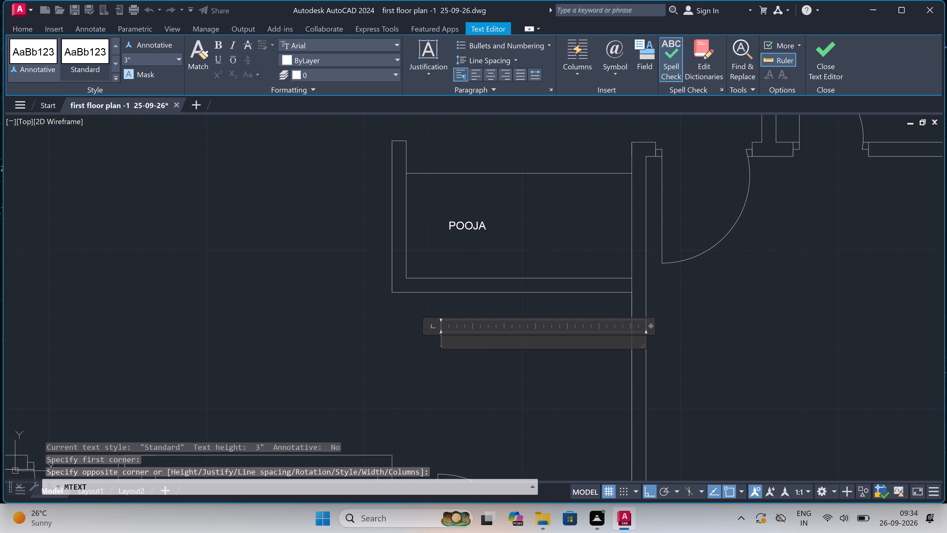
pyautogui.write('FO')
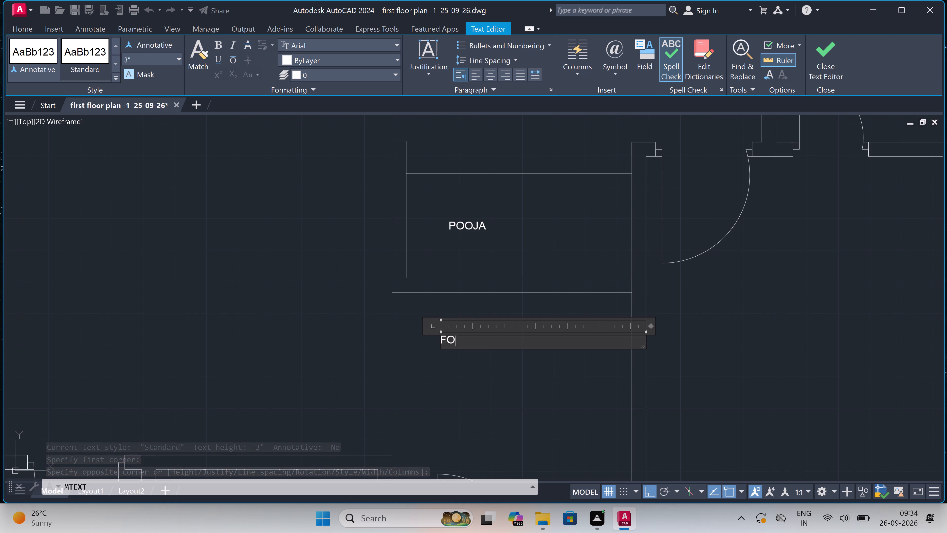
pyautogui.write('YER')
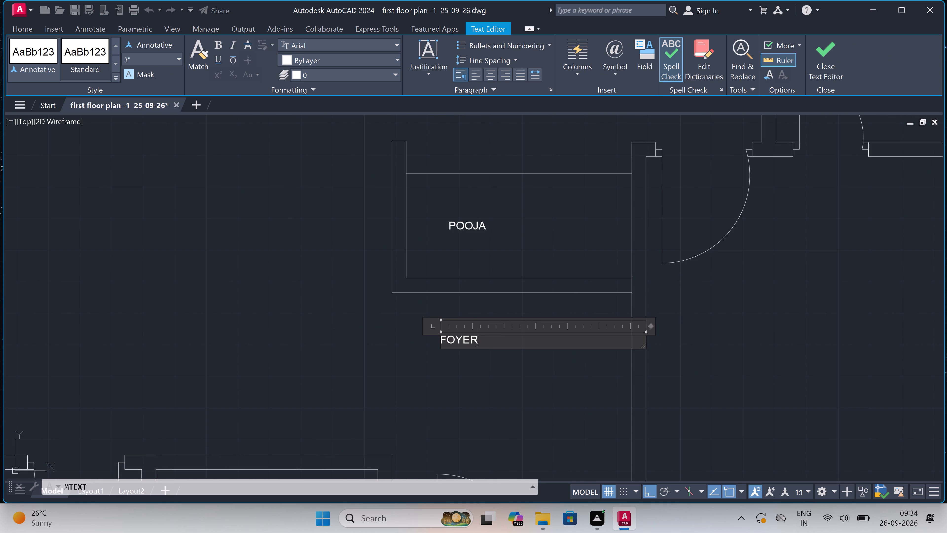
pyautogui.press('Return')
pyautogui.write('5\'0"X')
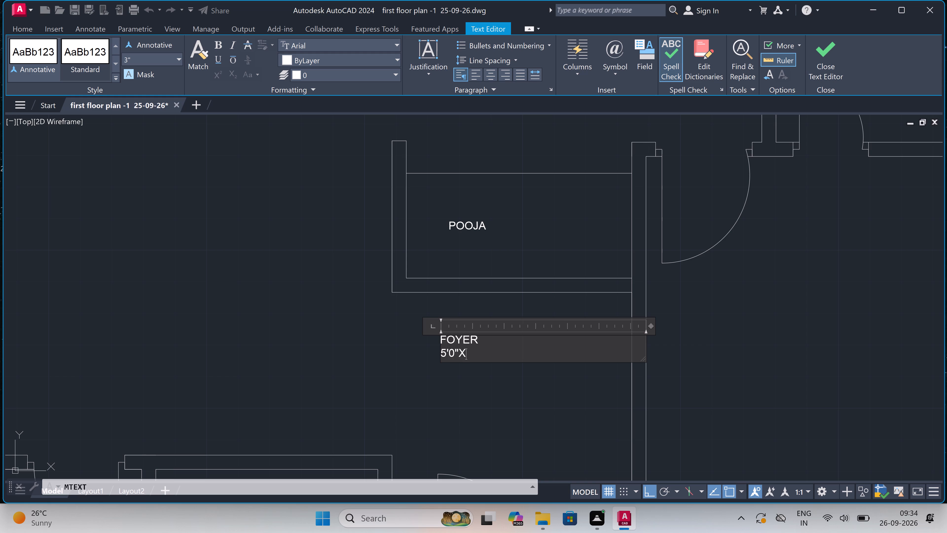
pyautogui.press('7')
pyautogui.write("'7.")
pyautogui.write('5"')
pyautogui.click(459, 376)
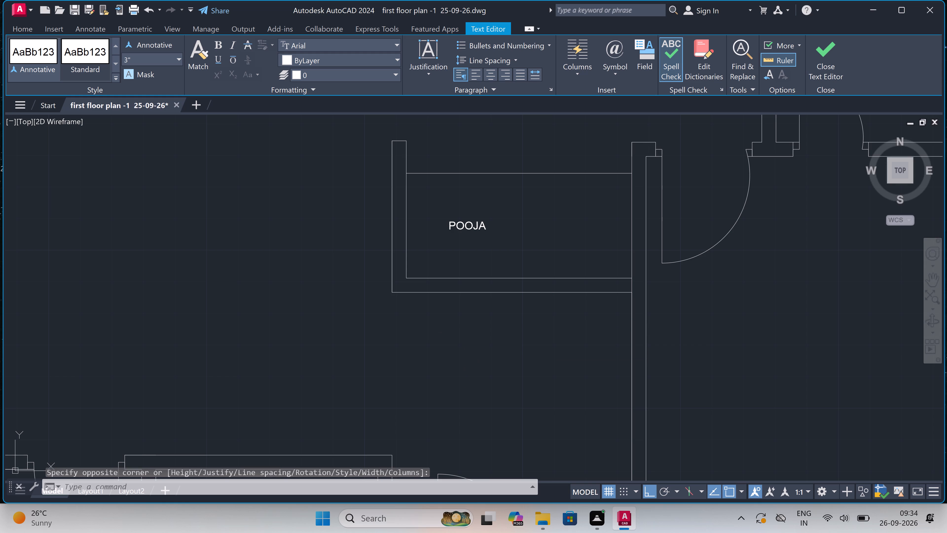
# Add the multiline text title "FIRST FLOOR PLAN" below the plan, southwest of the southern double-door balcony's label.
pyautogui.scroll(-7, 471, 334)
pyautogui.scroll(2, 516, 336)
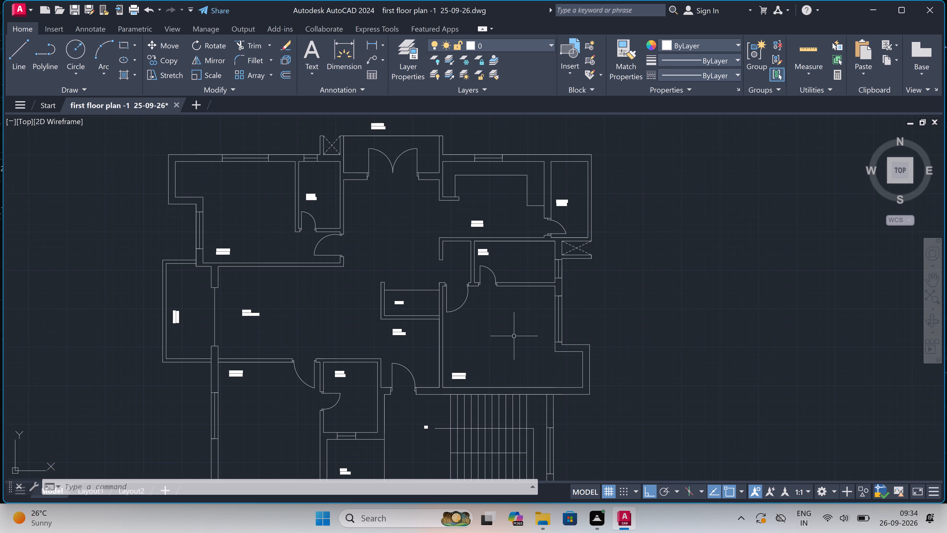
pyautogui.scroll(-1, 513, 297)
pyautogui.scroll(-1, 452, 369)
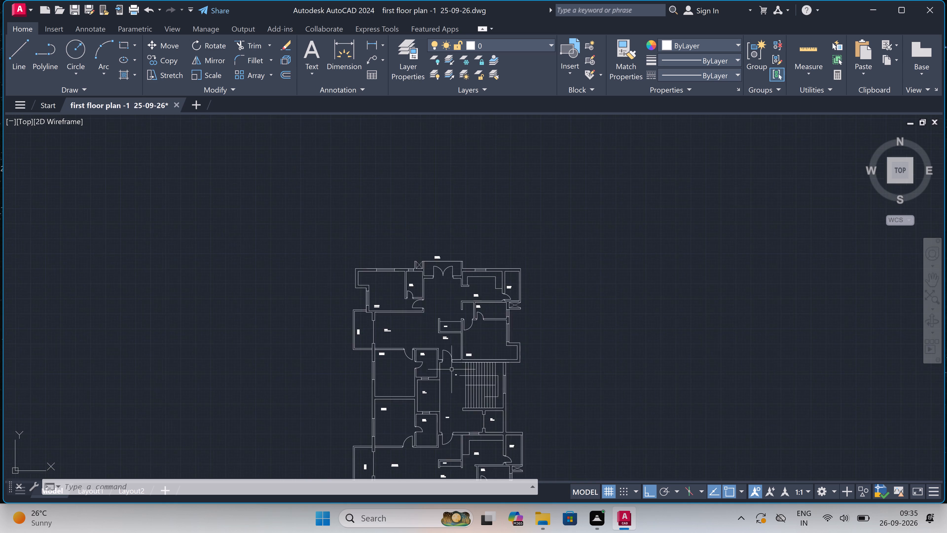
pyautogui.scroll(-2, 452, 369)
pyautogui.scroll(3, 427, 476)
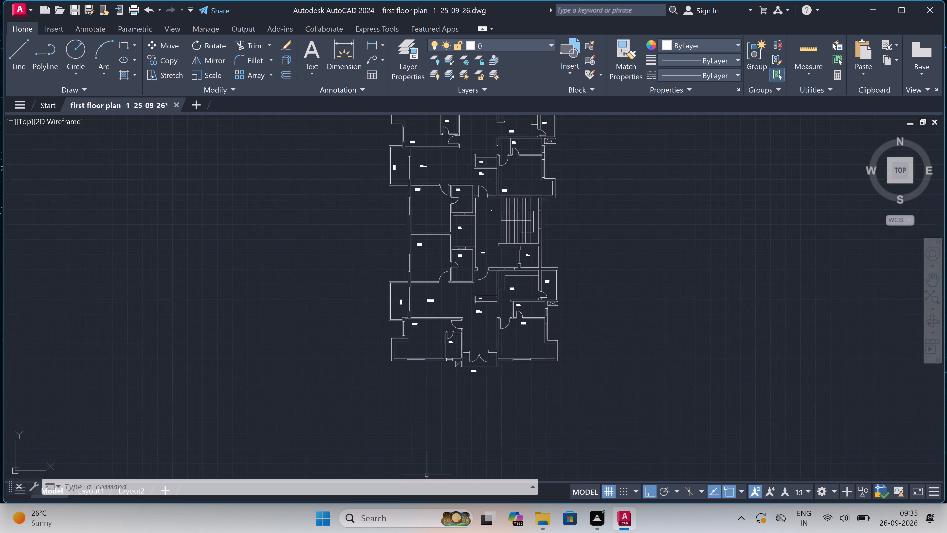
pyautogui.scroll(2, 525, 320)
pyautogui.press('space')
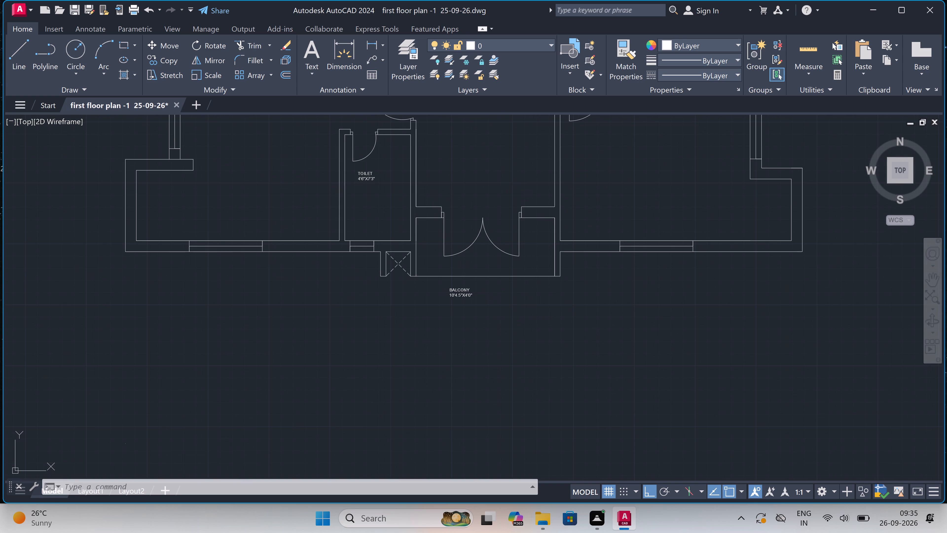
pyautogui.moveTo(310, 343); pyautogui.dragTo(331, 344)
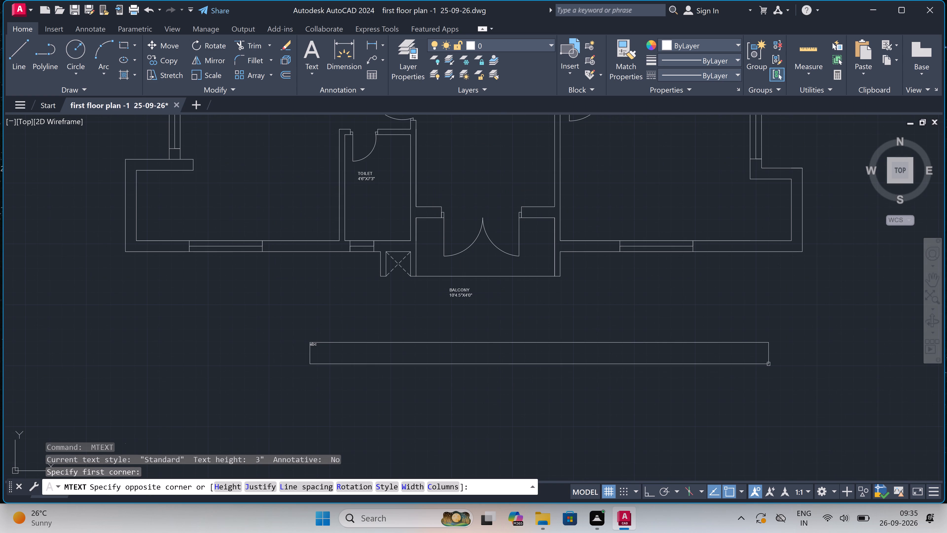
pyautogui.click(768, 364)
pyautogui.write('FIRST FLOOR PLAN')
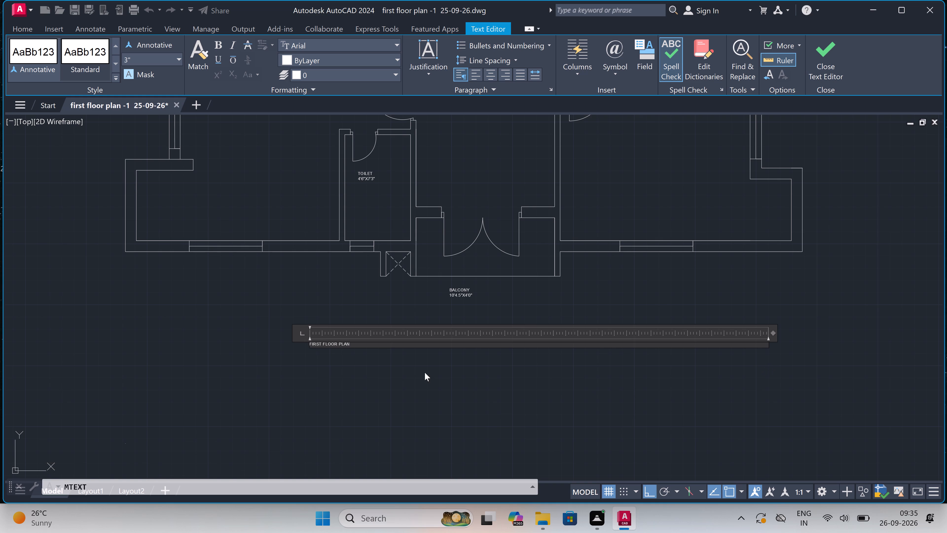
pyautogui.moveTo(425, 372); pyautogui.dragTo(429, 365)
# Set the text height of all multiline text labels in the plan to 7", selecting them as similar to the southern balcony label.
pyautogui.click(465, 299)
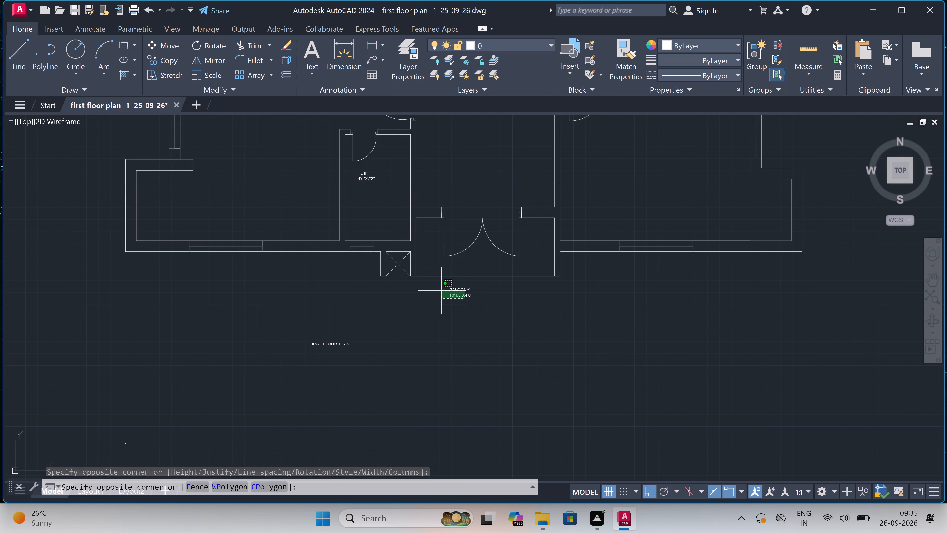
pyautogui.click(441, 291)
pyautogui.rightClick(423, 314)
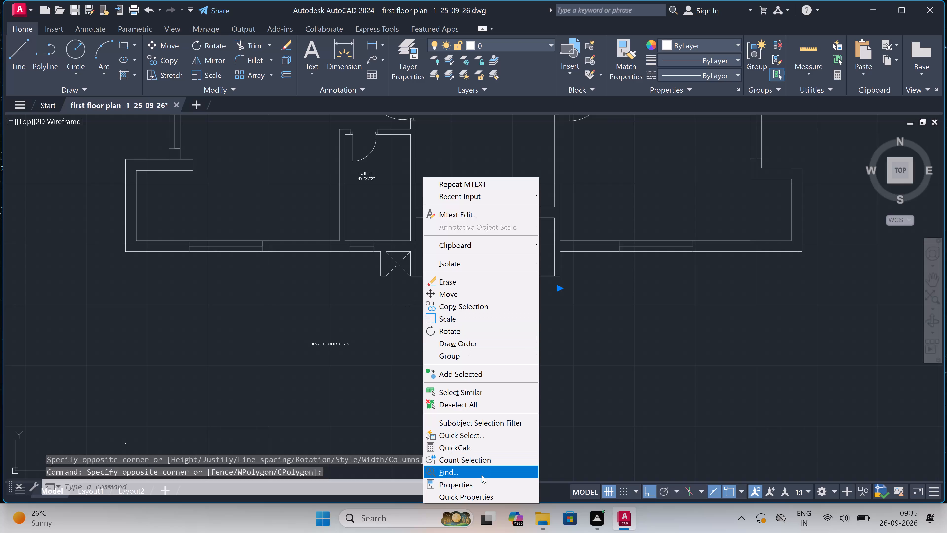
pyautogui.click(479, 488)
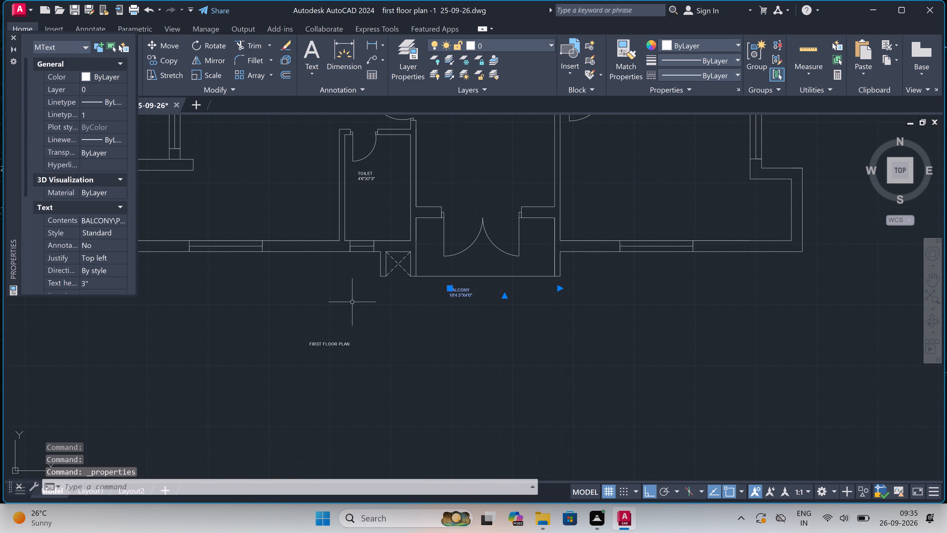
pyautogui.rightClick(352, 302)
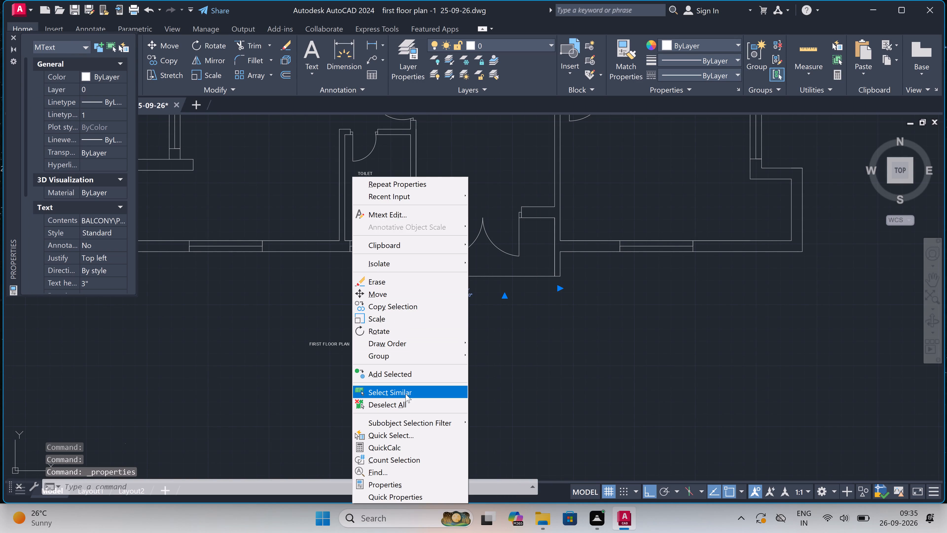
pyautogui.click(405, 393)
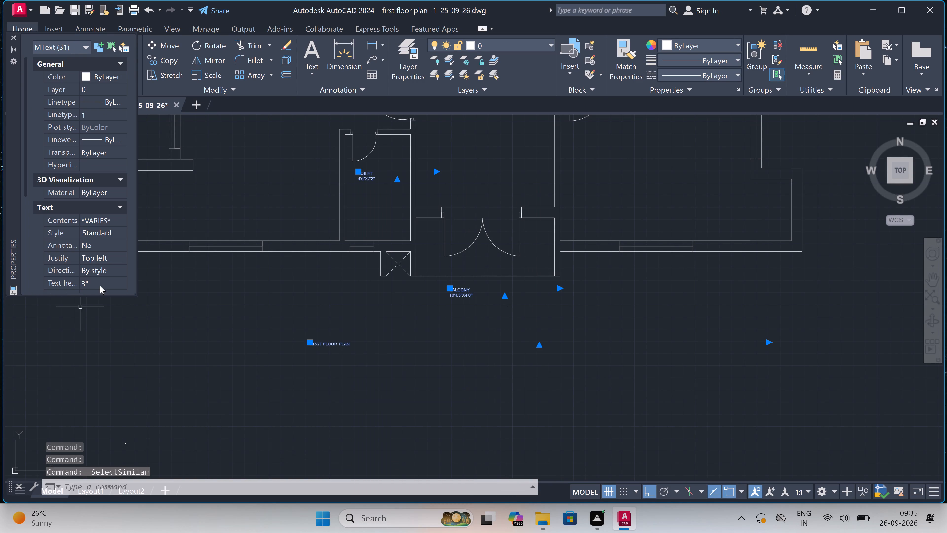
pyautogui.click(103, 278)
pyautogui.press('BackSpace')
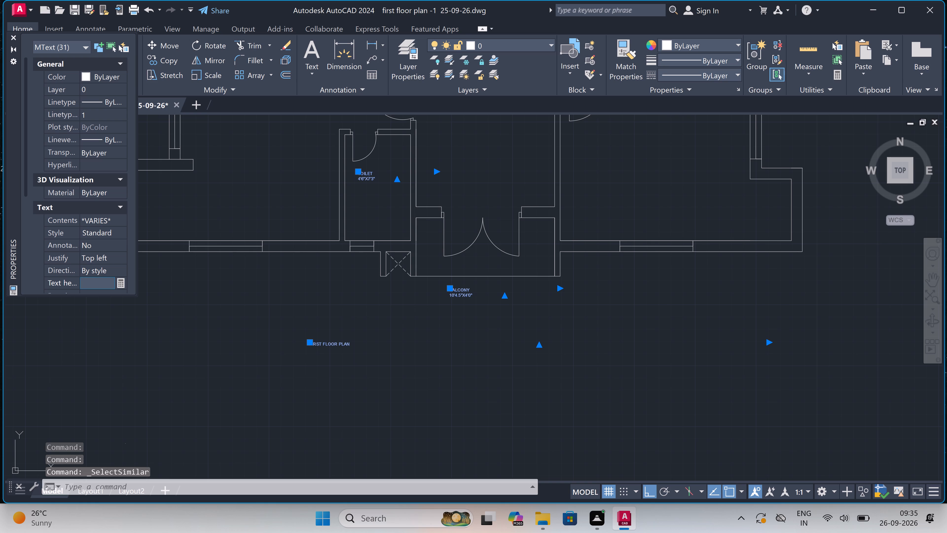
pyautogui.write('7"')
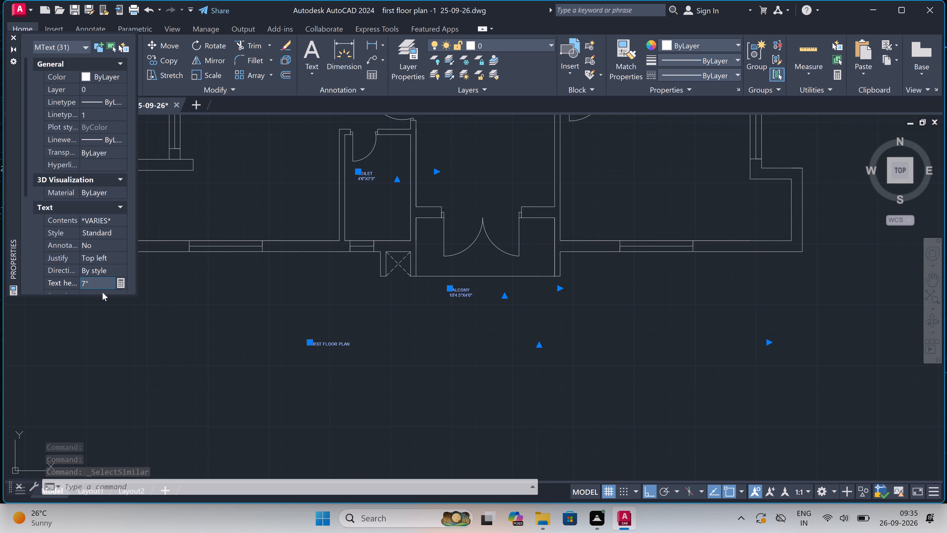
pyautogui.click(469, 343)
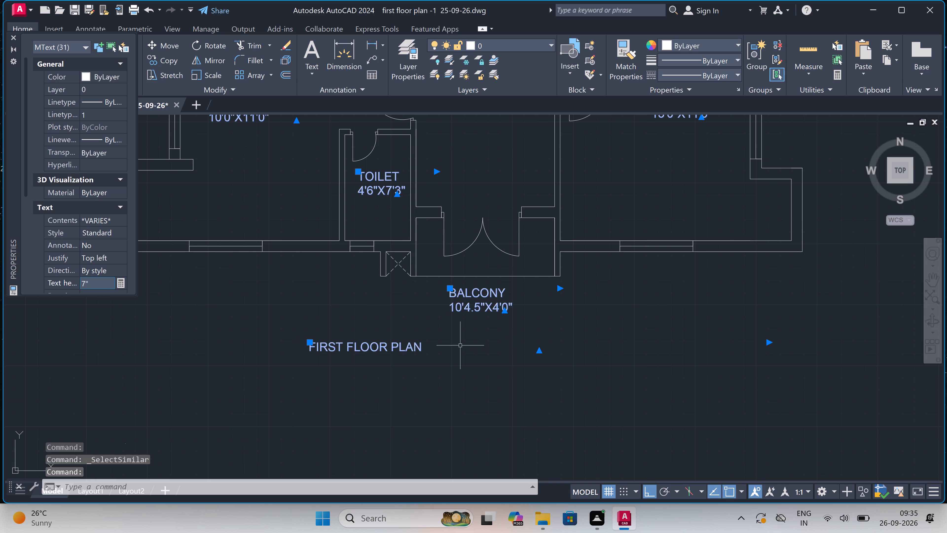
pyautogui.scroll(-3, 459, 346)
pyautogui.press('Escape')
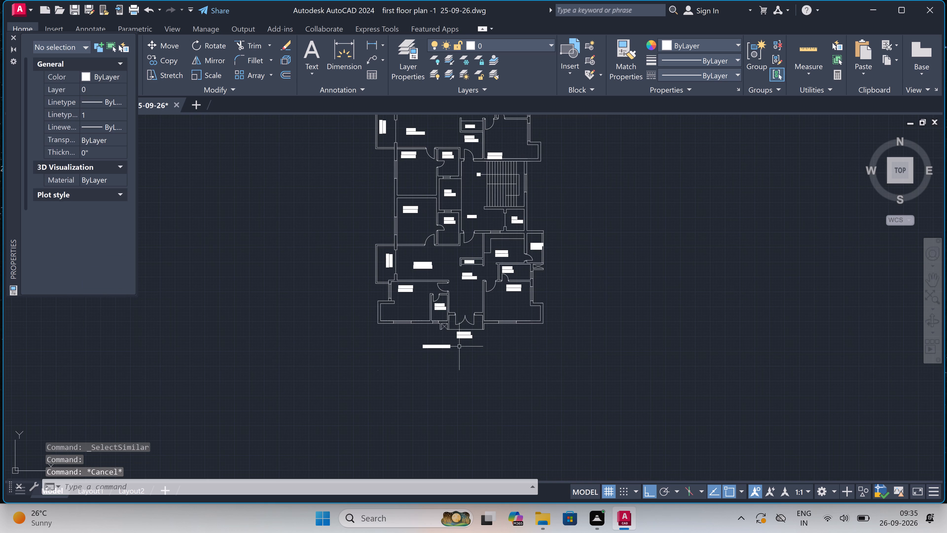
# Turn Ortho off and move the northern unit's "SERVICE 4'0"X8'3"" label slightly northwest so it fits between the room's walls.
pyautogui.scroll(-2, 472, 306)
pyautogui.scroll(1, 477, 244)
pyautogui.scroll(3, 498, 185)
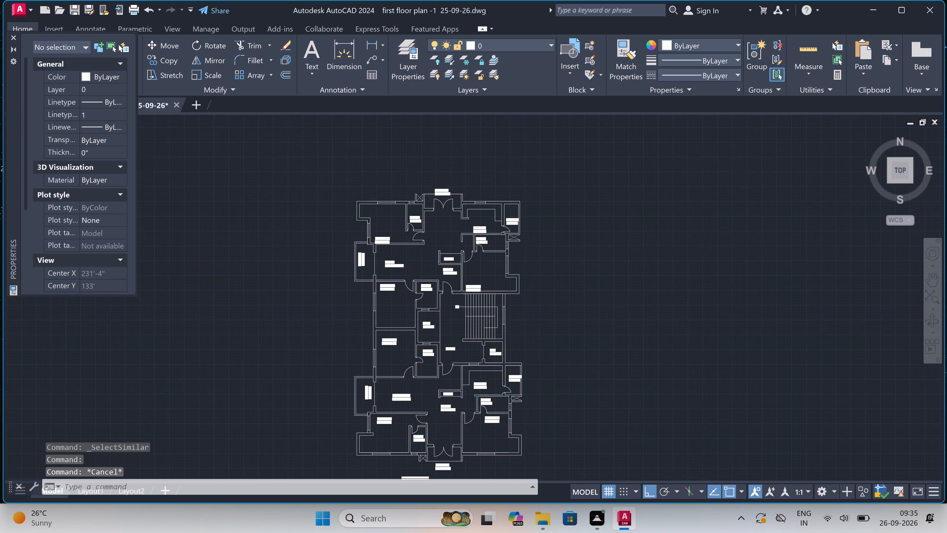
pyautogui.scroll(1, 498, 185)
pyautogui.scroll(1, 536, 325)
pyautogui.click(537, 326)
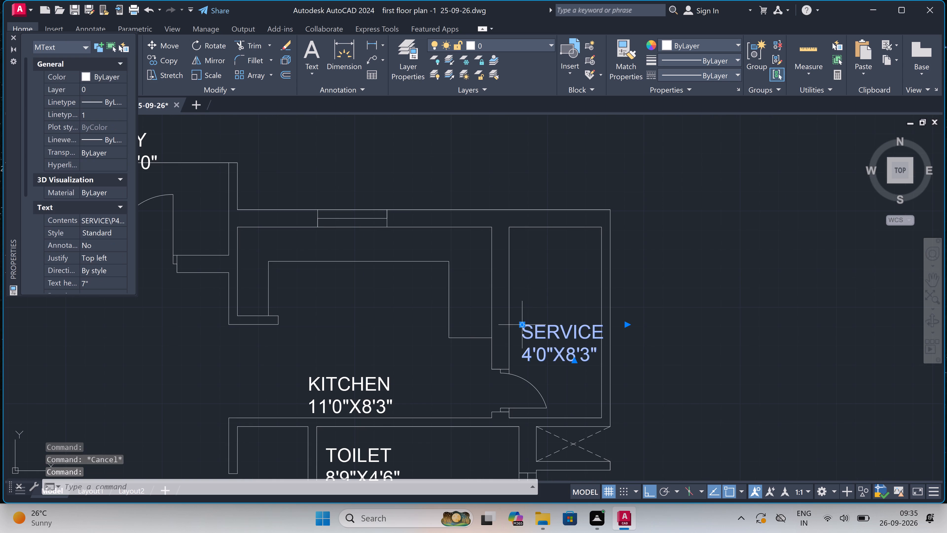
pyautogui.click(523, 324)
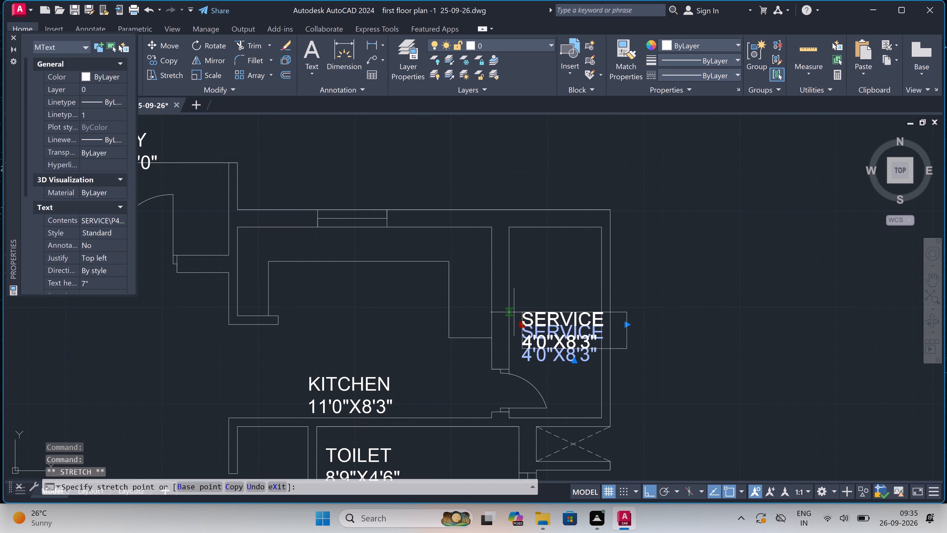
pyautogui.press('F8')
pyautogui.scroll(2, 514, 312)
pyautogui.click(514, 311)
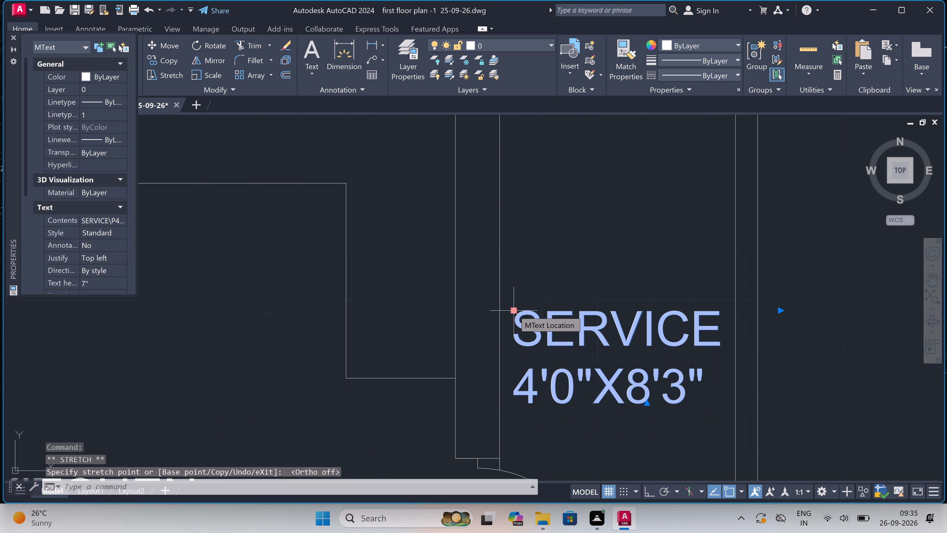
pyautogui.press('Escape')
# Move the northwest bedroom's "BEDROOM 10'0"X11'0"" label slightly north, clear of the room's south wall line.
pyautogui.scroll(-6, 514, 311)
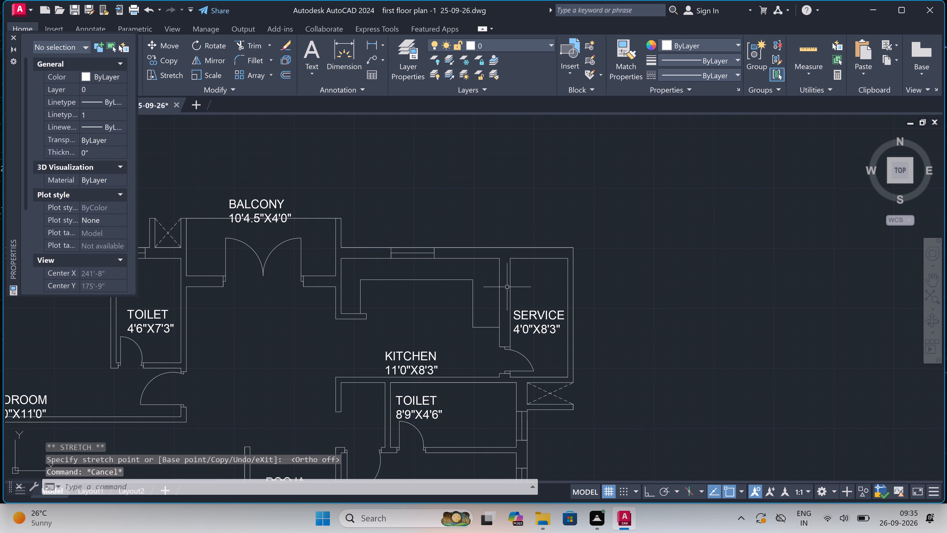
pyautogui.scroll(-6, 500, 276)
pyautogui.scroll(2, 496, 291)
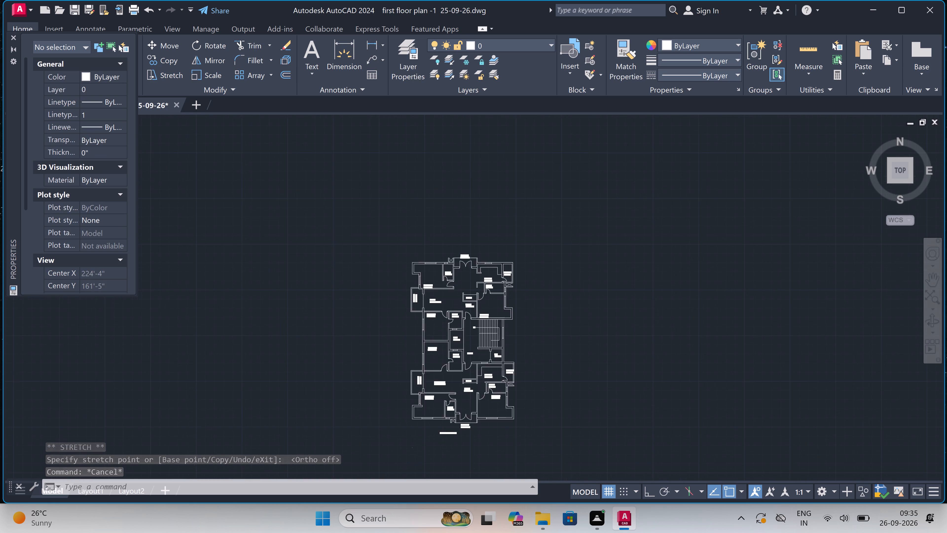
pyautogui.scroll(2, 481, 309)
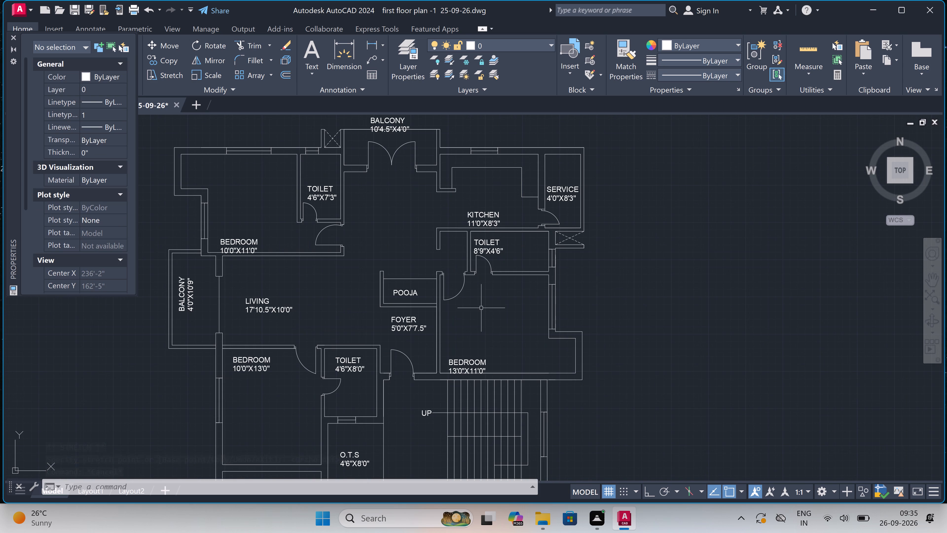
pyautogui.scroll(-1, 425, 239)
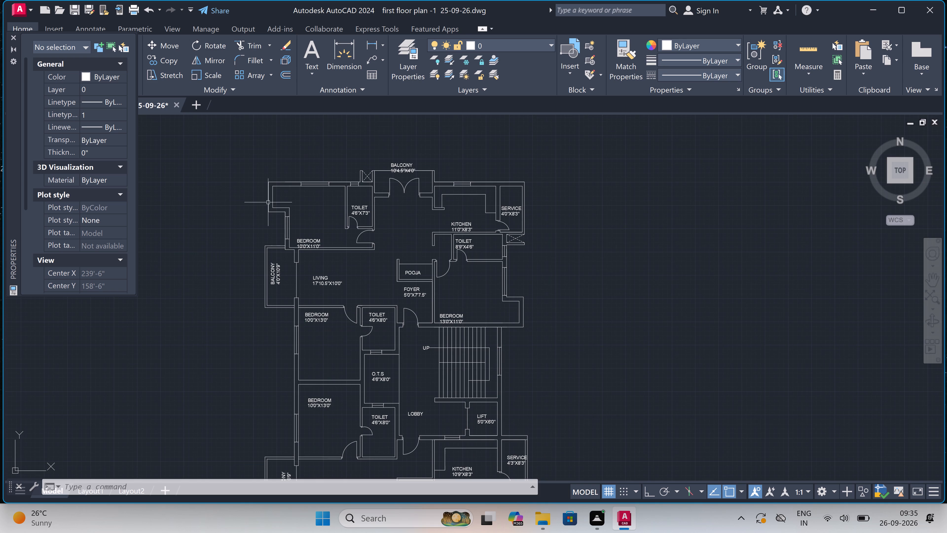
pyautogui.scroll(3, 214, 189)
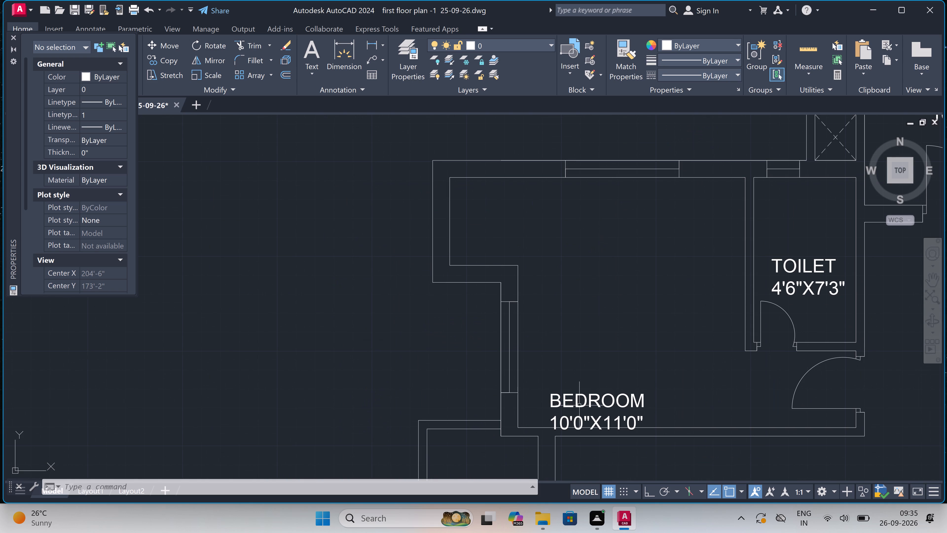
pyautogui.moveTo(579, 398); pyautogui.dragTo(576, 398)
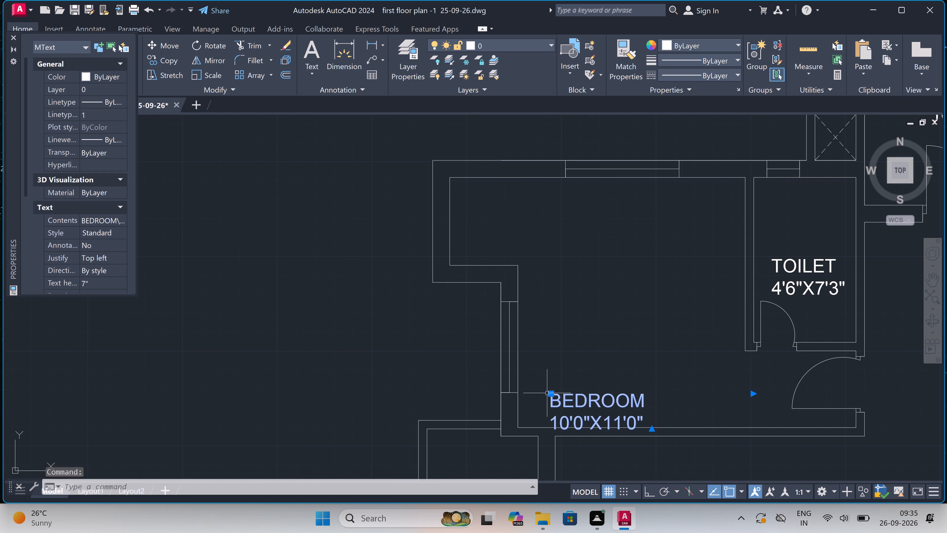
pyautogui.click(551, 393)
pyautogui.click(551, 381)
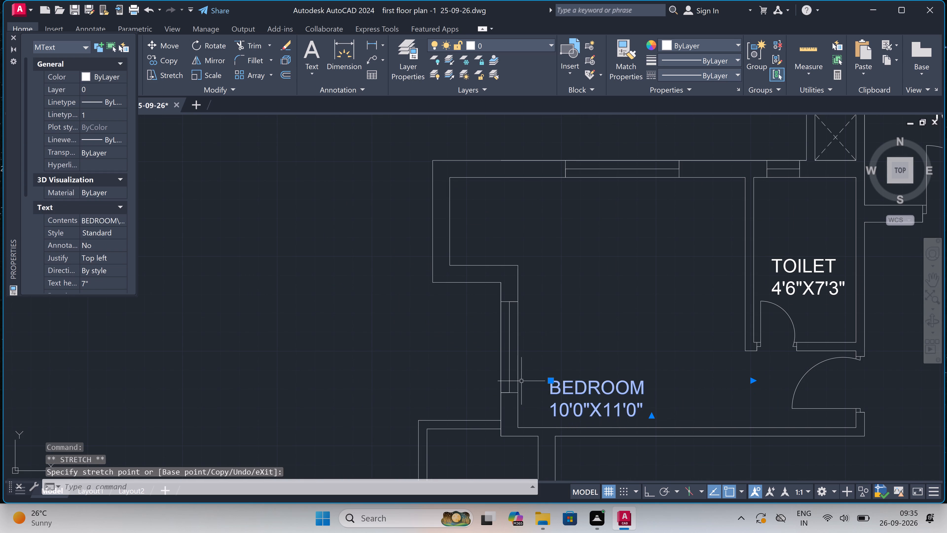
pyautogui.press('Escape')
# Move the northern double-door balcony's "BALCONY 10'4.5"X4'0"" label slightly north, clear of the balcony's outer edge line.
pyautogui.scroll(-4, 479, 380)
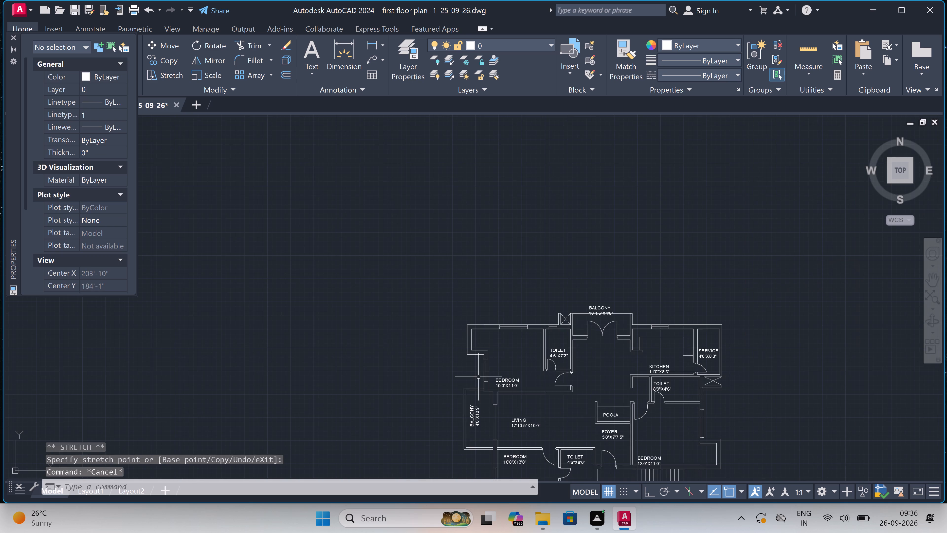
pyautogui.scroll(-1, 480, 375)
pyautogui.scroll(3, 564, 346)
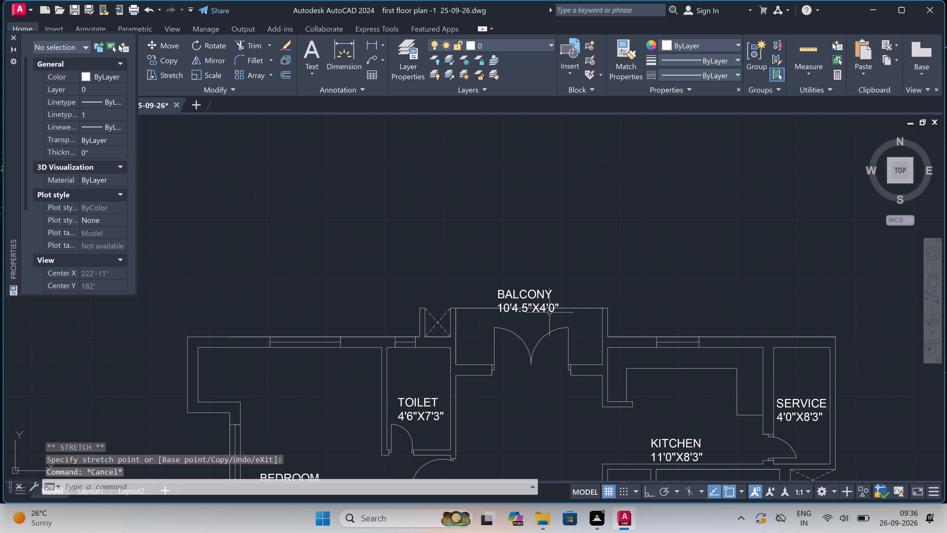
pyautogui.scroll(1, 528, 294)
pyautogui.click(527, 293)
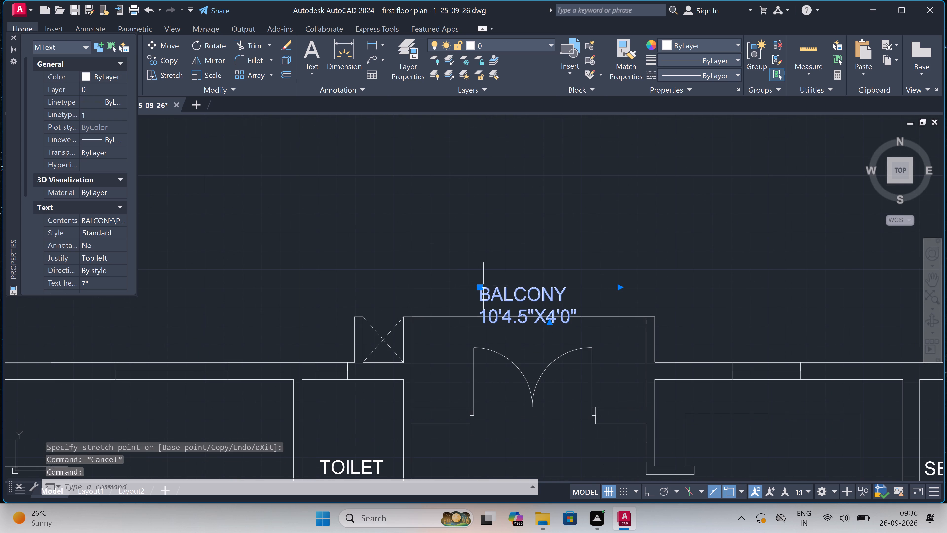
pyautogui.click(480, 285)
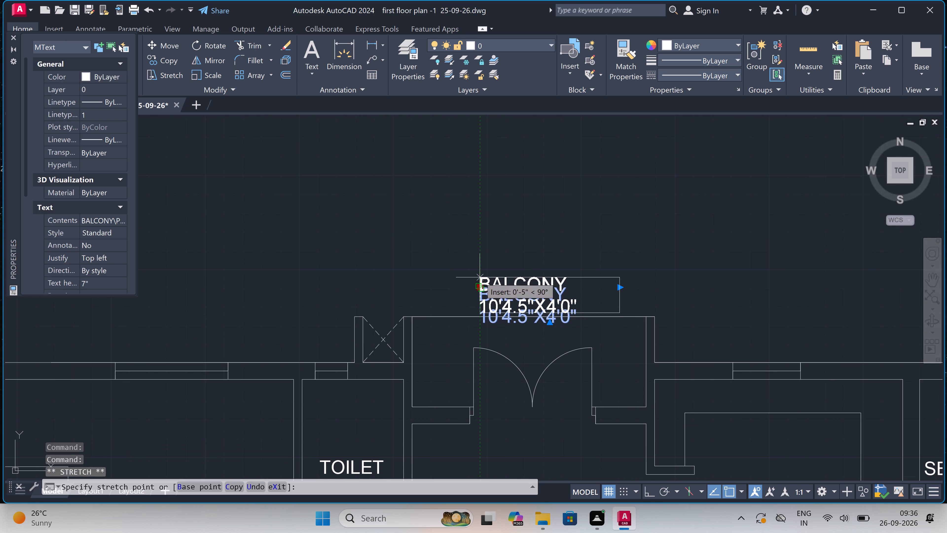
pyautogui.click(480, 277)
pyautogui.press('Escape')
# Move the southern unit's "SERVICE 4'3"X8'3"" label slightly west so it fits between the service room's walls.
pyautogui.scroll(-5, 484, 276)
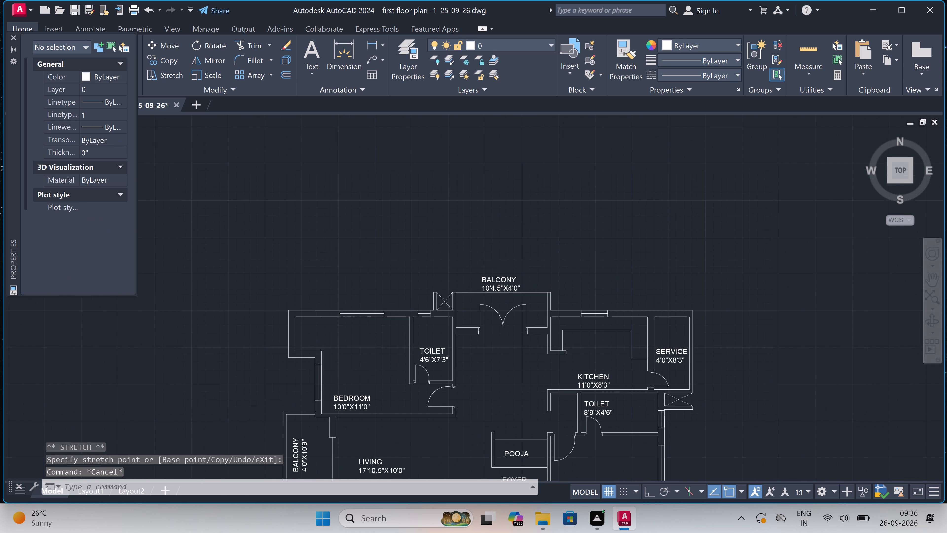
pyautogui.scroll(-2, 484, 276)
pyautogui.scroll(3, 481, 377)
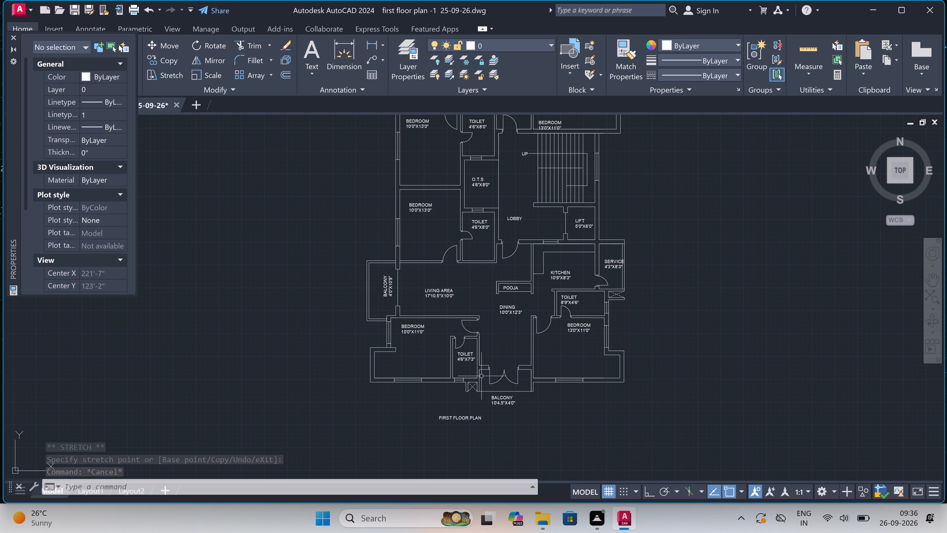
pyautogui.scroll(-2, 481, 376)
pyautogui.scroll(6, 533, 336)
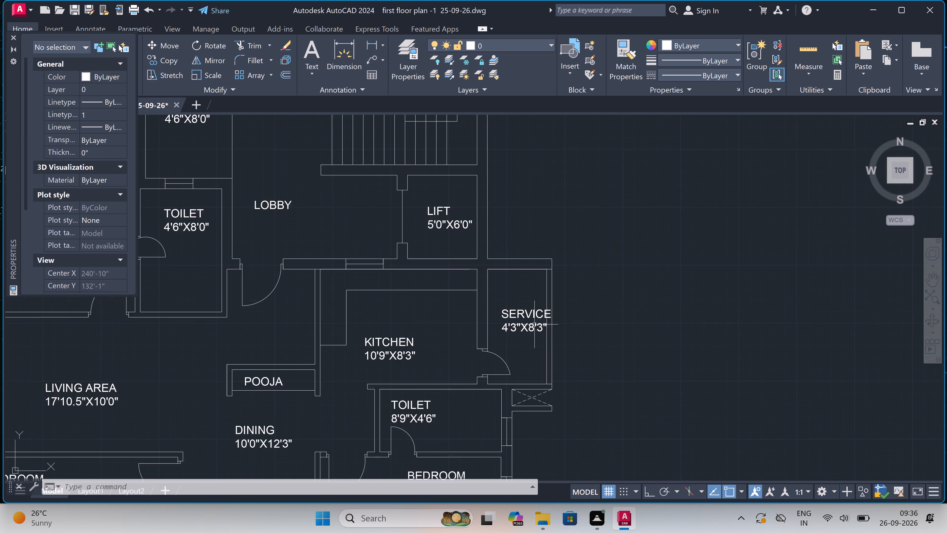
pyautogui.click(505, 302)
pyautogui.click(483, 298)
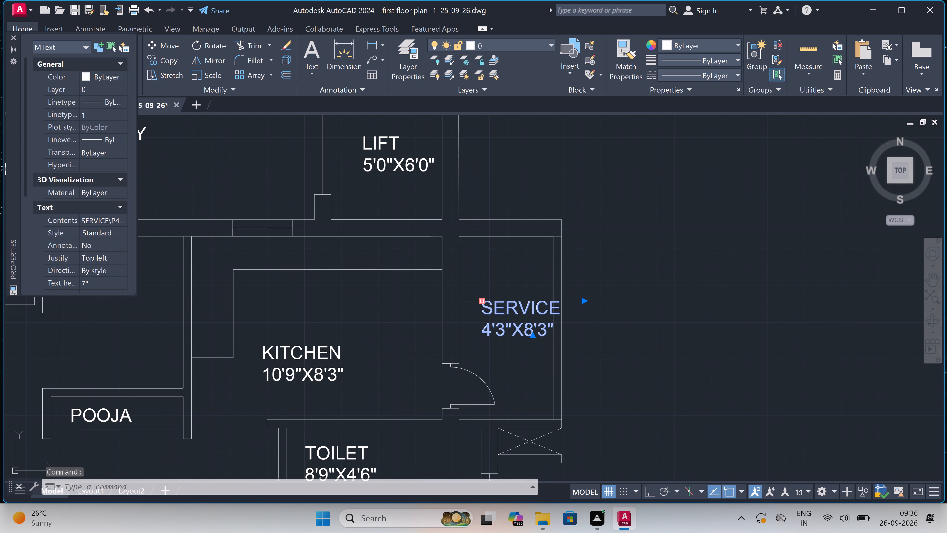
pyautogui.click(468, 295)
pyautogui.press('Escape')
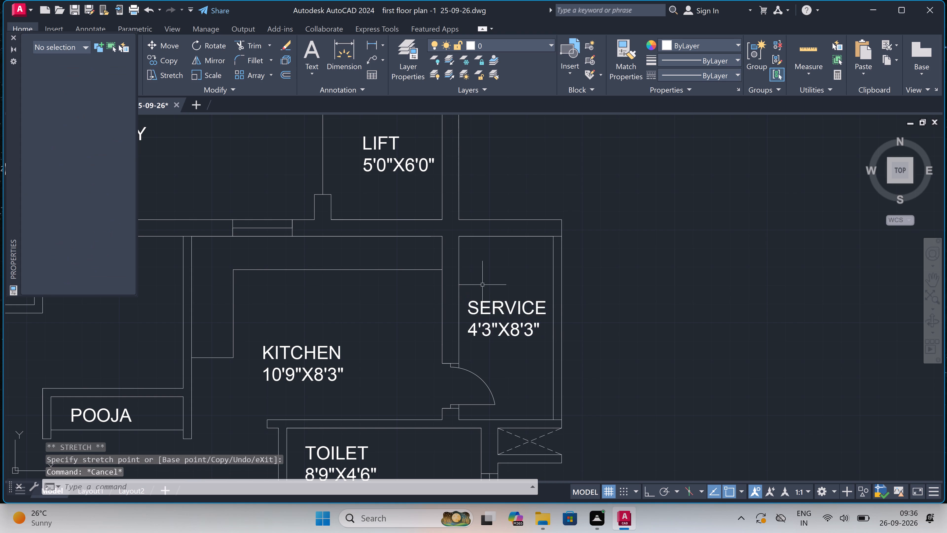
# Minimize the AutoCAD window and the File Explorer window behind it.
pyautogui.scroll(-5, 482, 284)
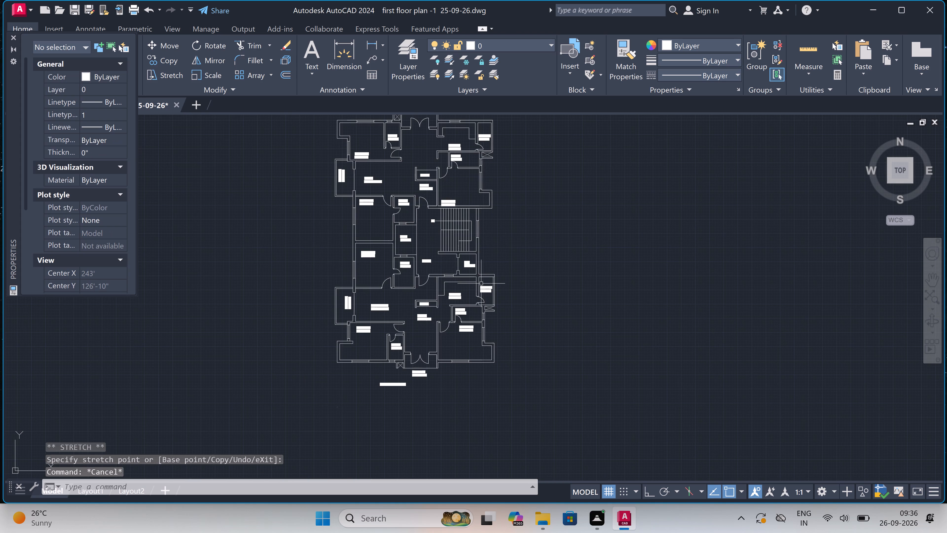
pyautogui.scroll(-2, 458, 274)
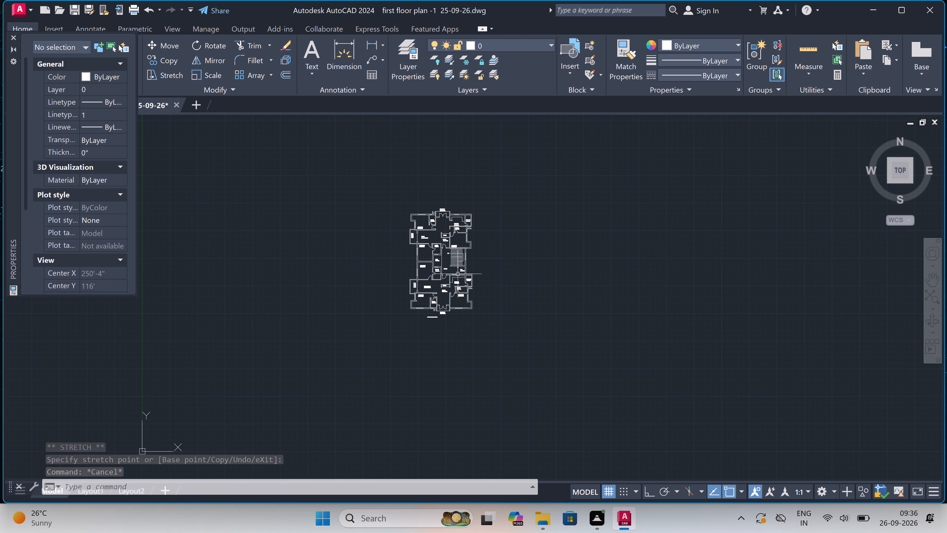
pyautogui.scroll(2, 458, 274)
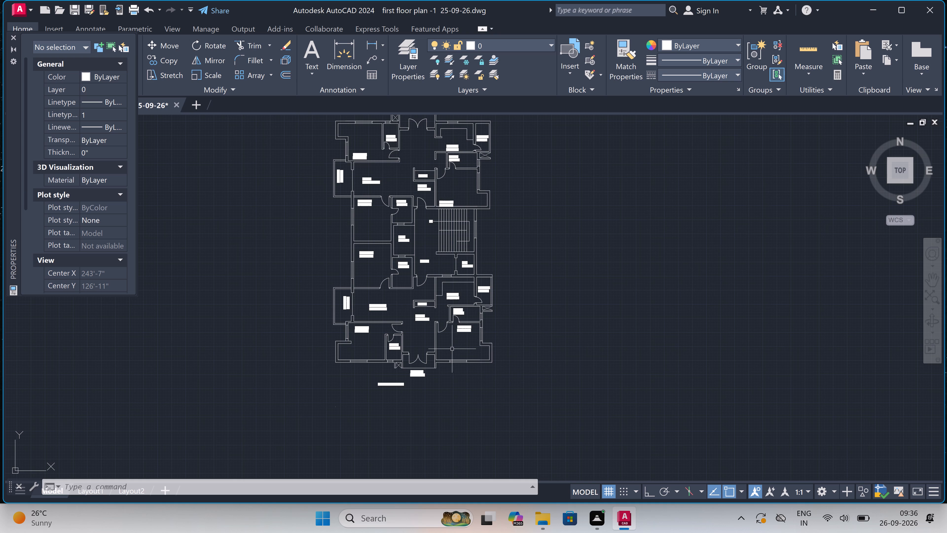
pyautogui.click(880, 4)
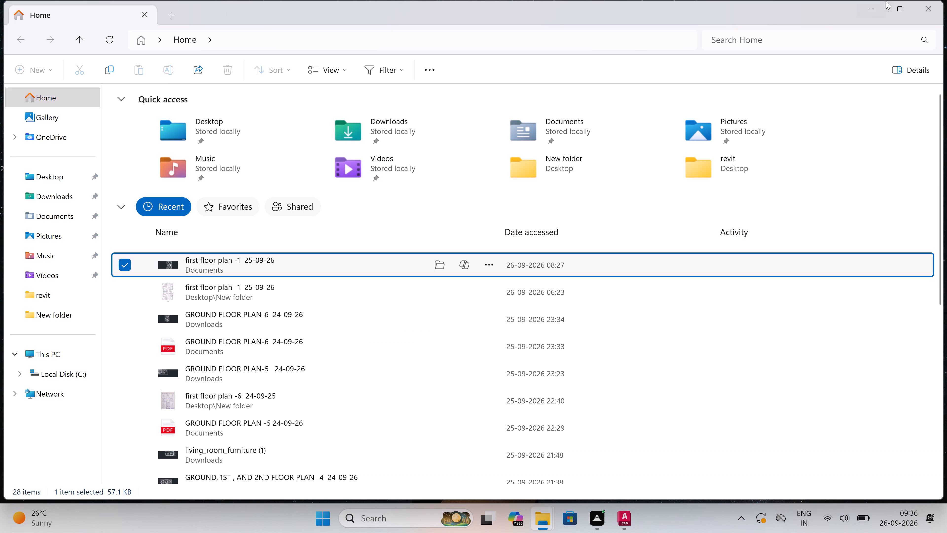
pyautogui.click(877, 8)
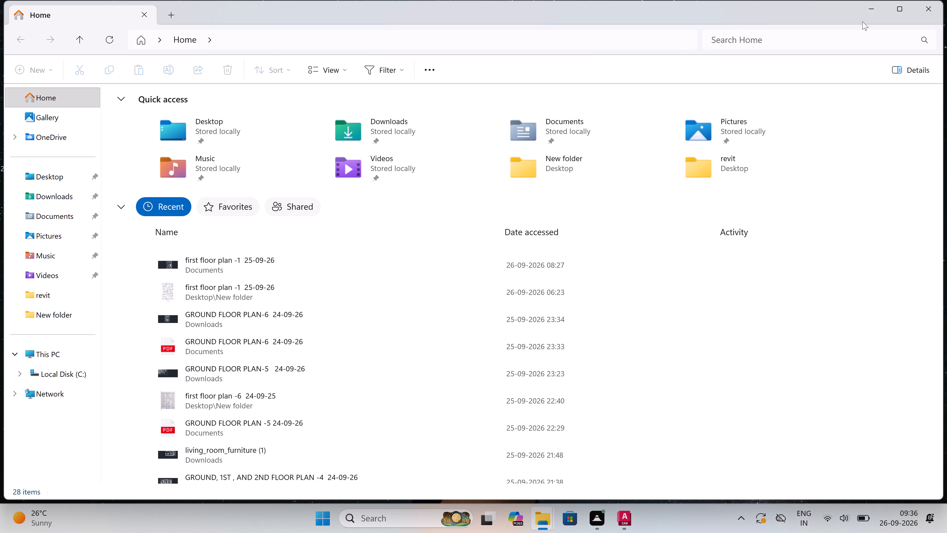
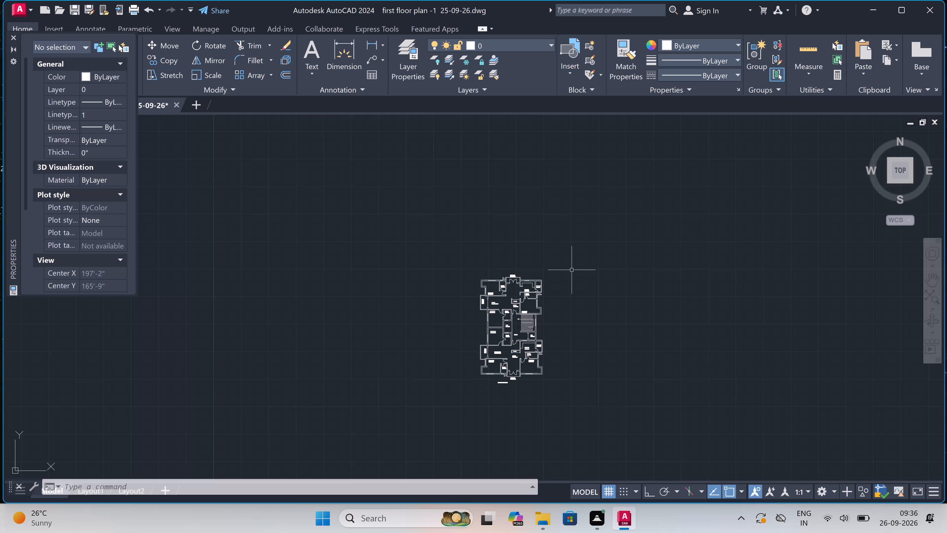
# Copy the entire first floor plan with its labels and title about 53'-6" due east of the original, with Ortho on.
pyautogui.click(458, 391)
pyautogui.click(167, 59)
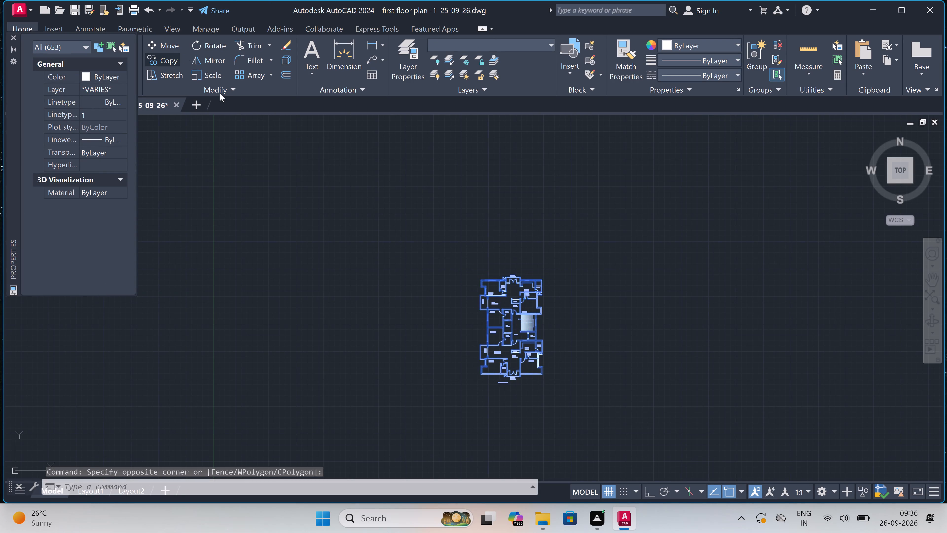
pyautogui.click(514, 333)
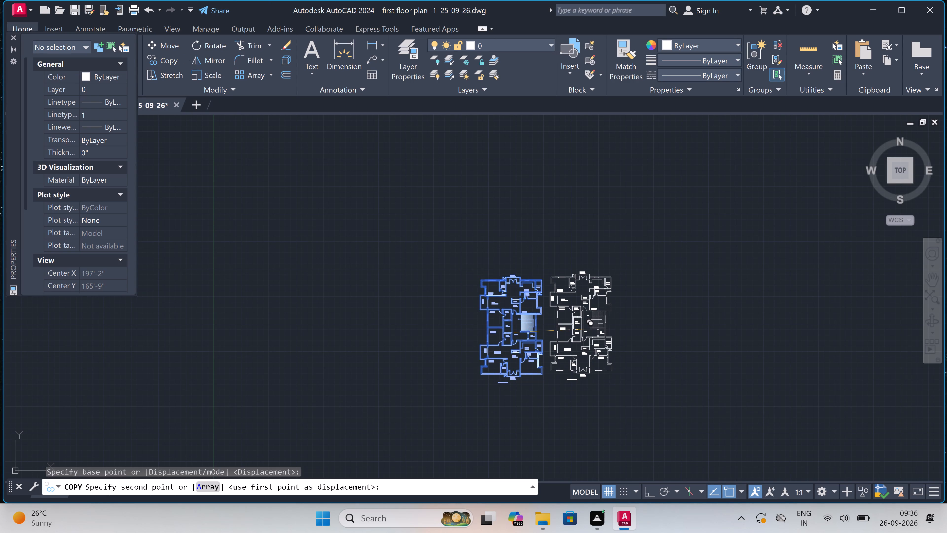
pyautogui.press('F8')
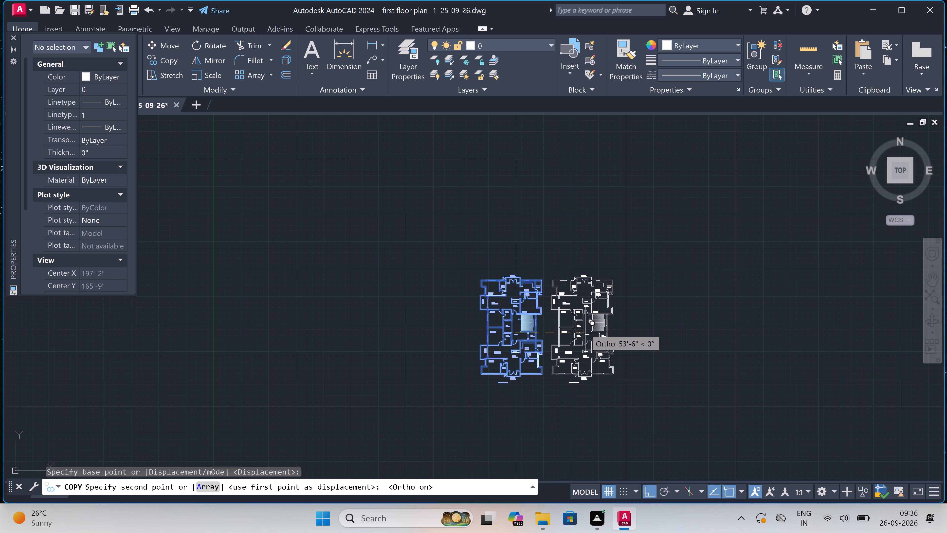
pyautogui.click(586, 329)
pyautogui.press('Escape')
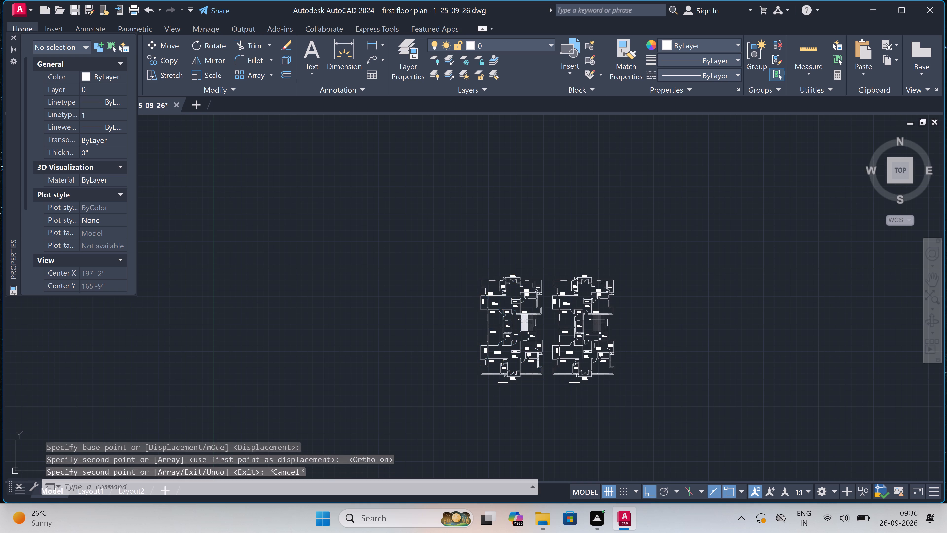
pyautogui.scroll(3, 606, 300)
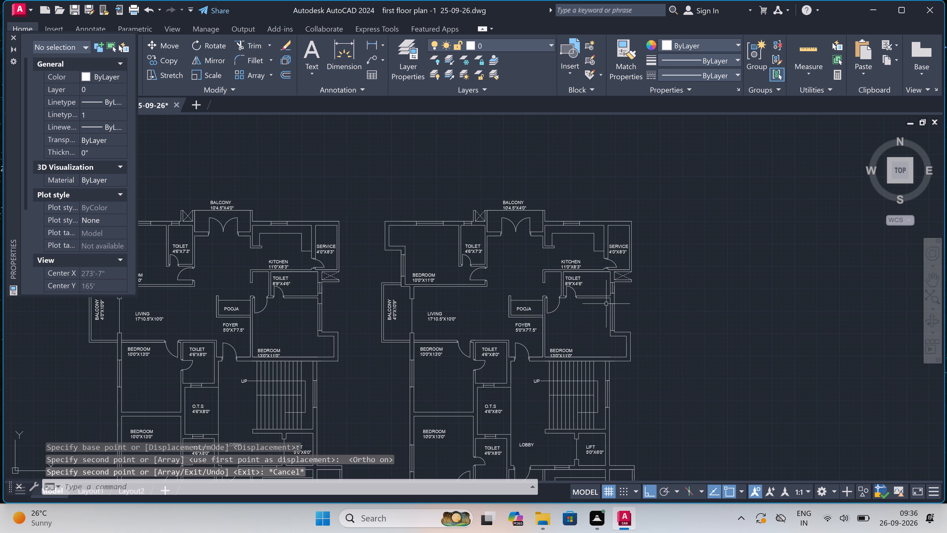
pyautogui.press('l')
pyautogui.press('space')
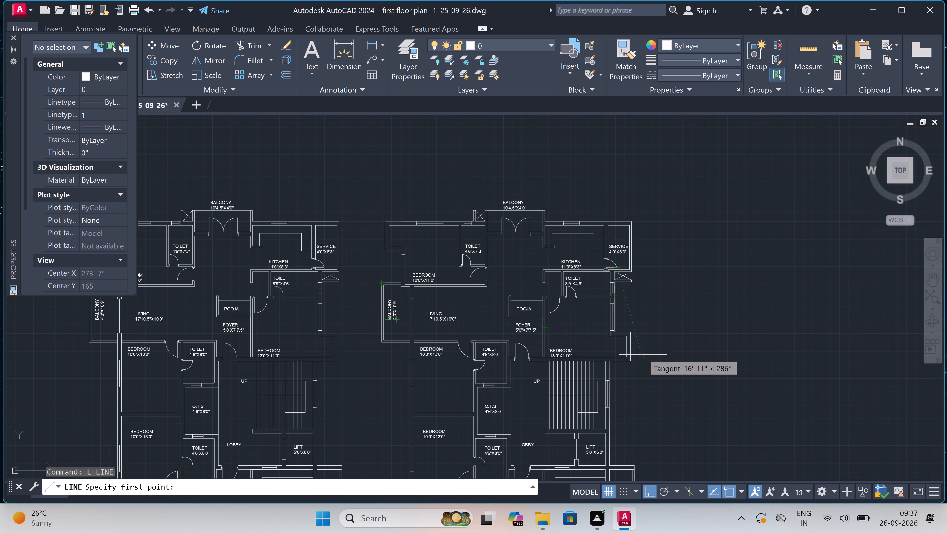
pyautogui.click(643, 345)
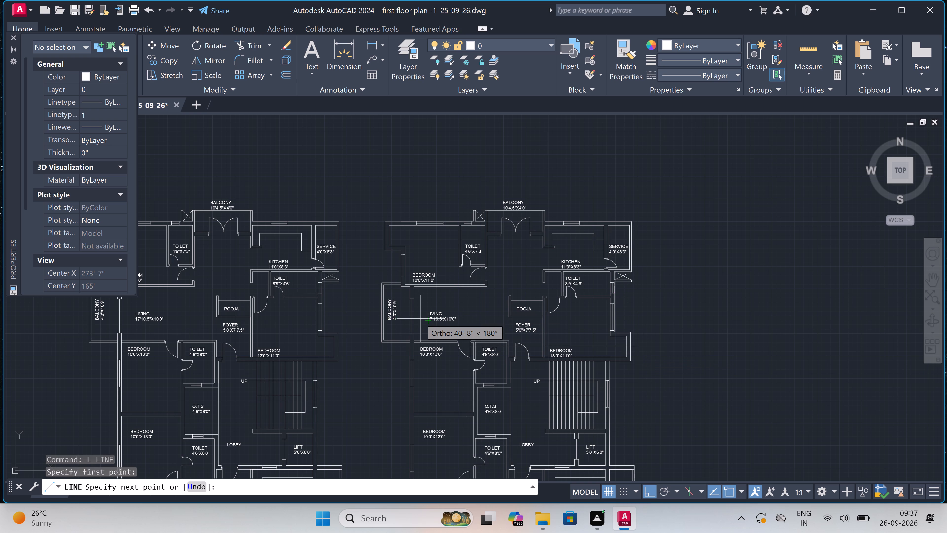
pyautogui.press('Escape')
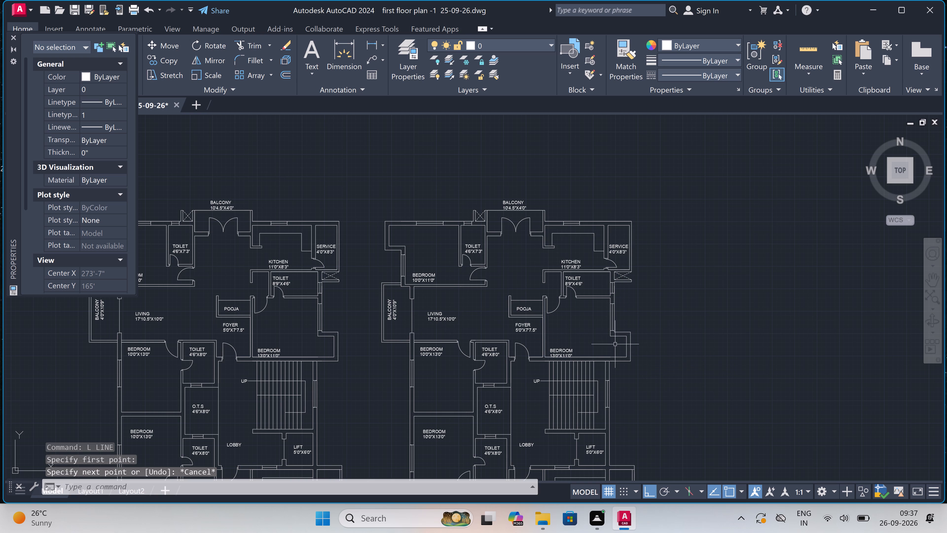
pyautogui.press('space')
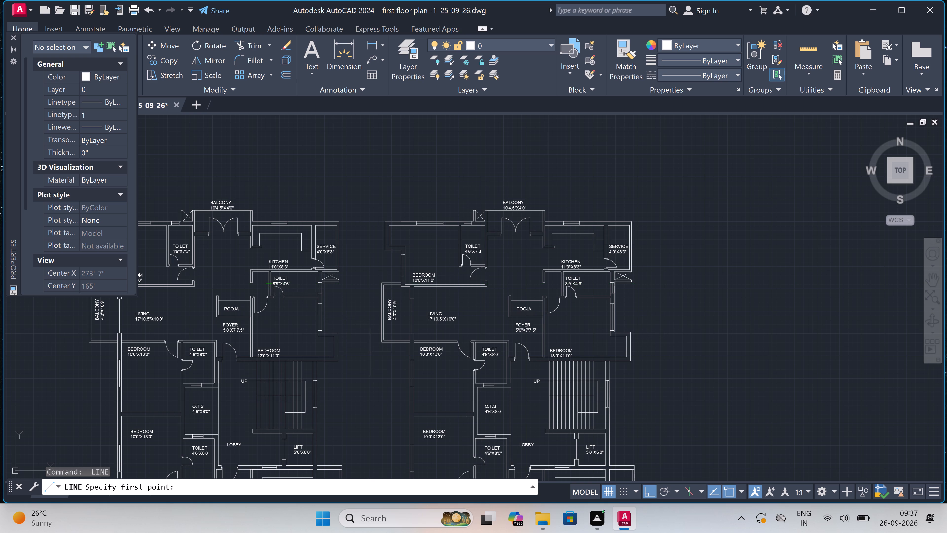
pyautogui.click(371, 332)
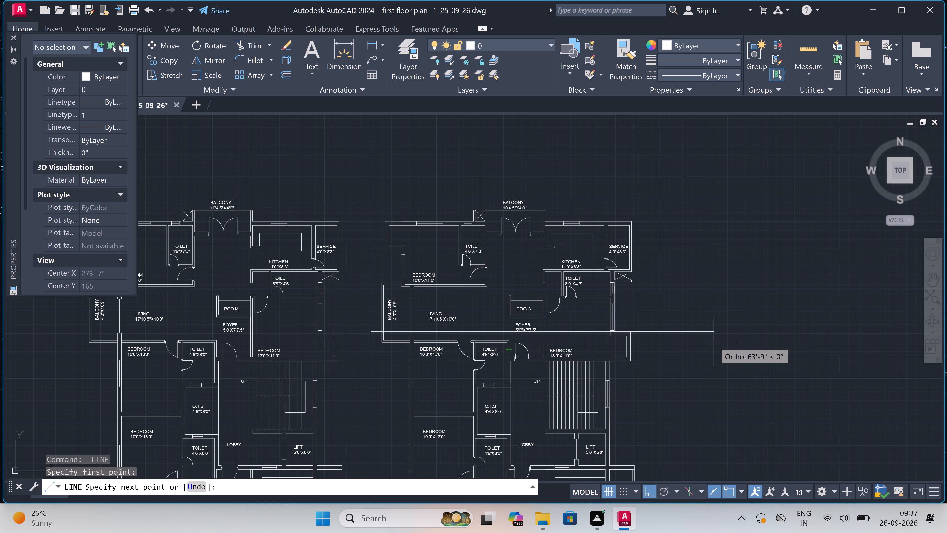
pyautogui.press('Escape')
# Draw a horizontal line across the copied plan from west of the living-room balcony to beyond the east bedroom, ending with a segment about 4'-9" north.
pyautogui.scroll(2, 414, 327)
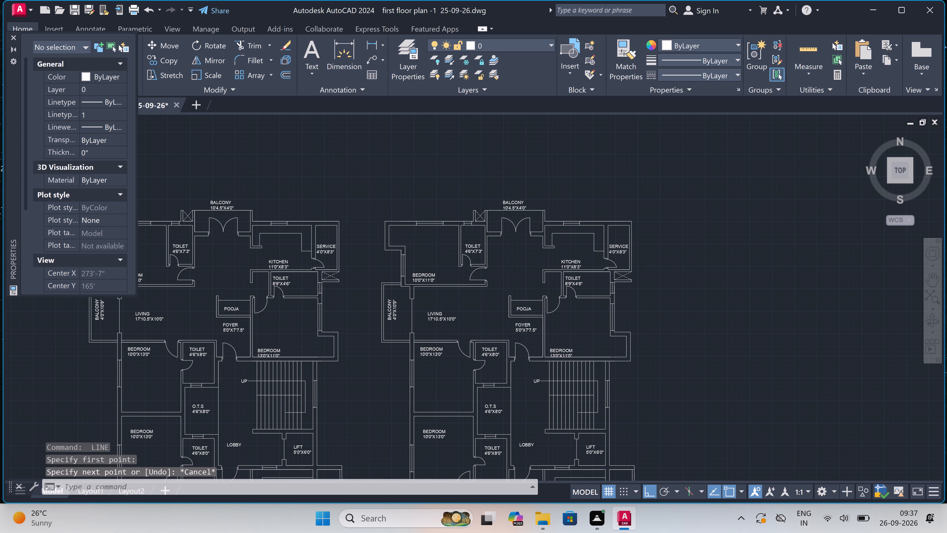
pyautogui.press('space')
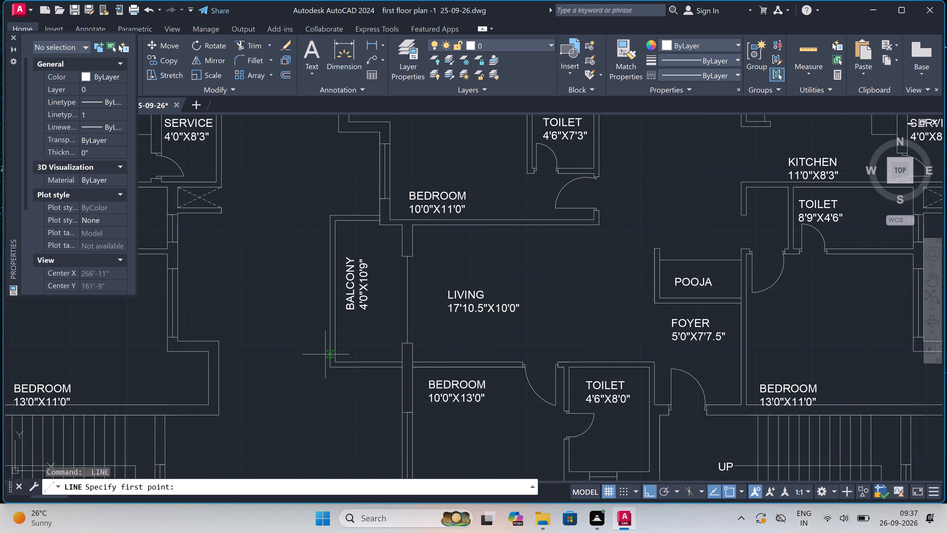
pyautogui.click(311, 350)
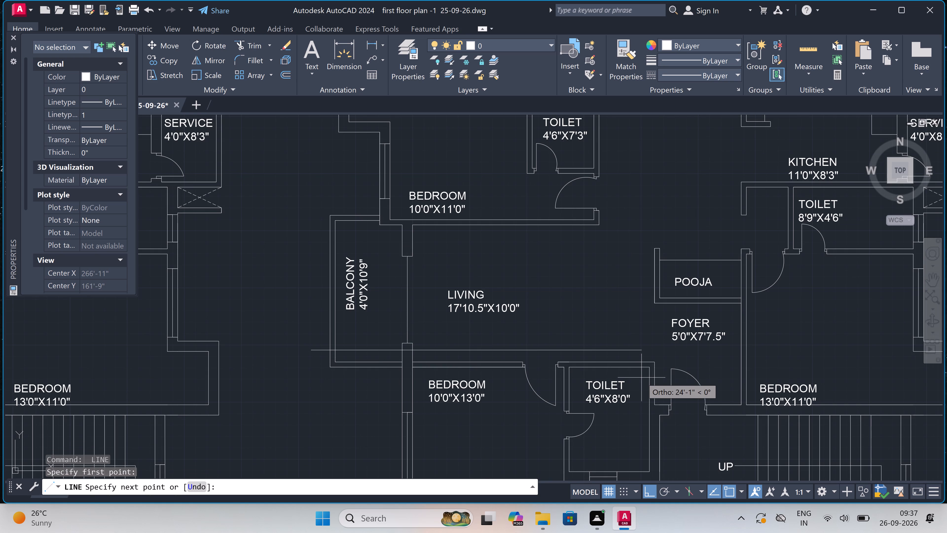
pyautogui.scroll(-3, 642, 377)
pyautogui.scroll(3, 748, 380)
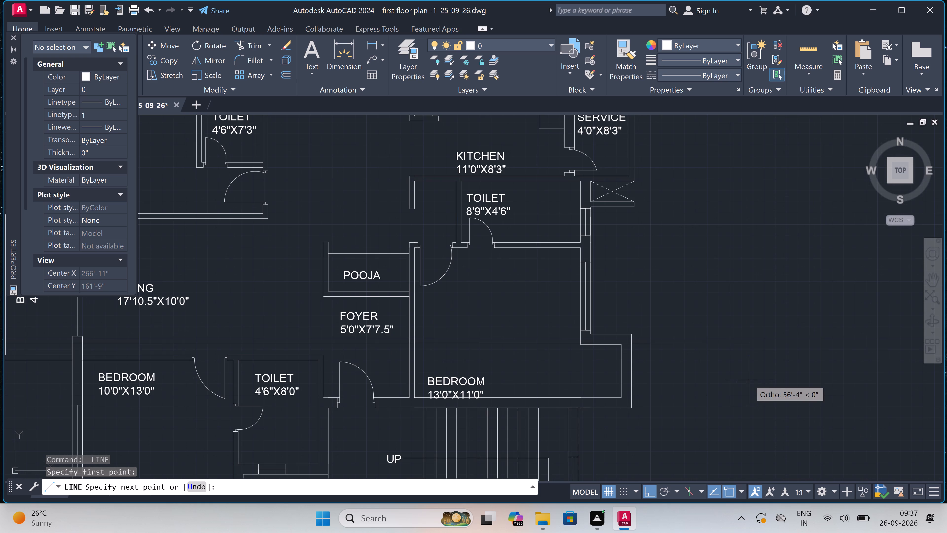
pyautogui.click(704, 354)
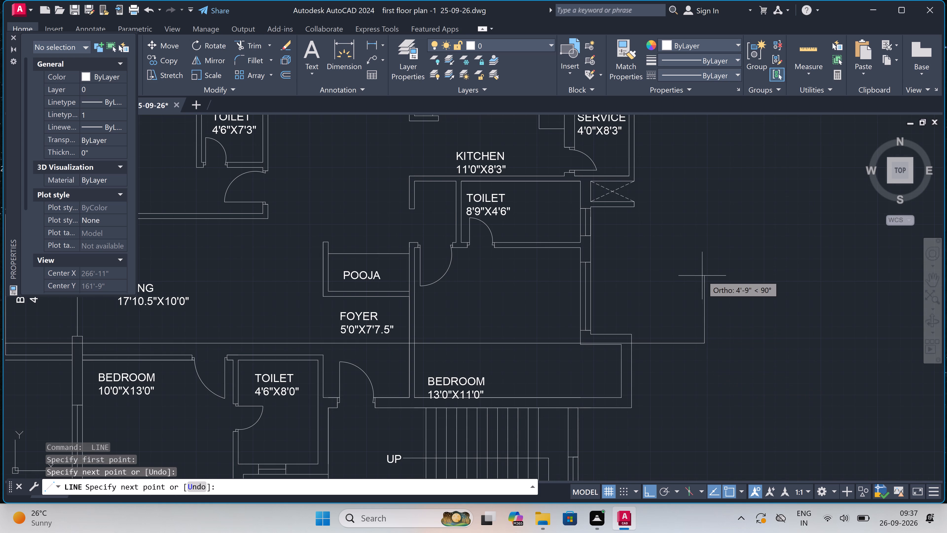
pyautogui.click(702, 276)
pyautogui.press('Escape')
# Select the room labels in the copied plan one by one, covering the northern unit, both 10'0"X13'0" bedrooms, O.T.S, the stair's UP and LOBBY.
pyautogui.scroll(-2, 550, 317)
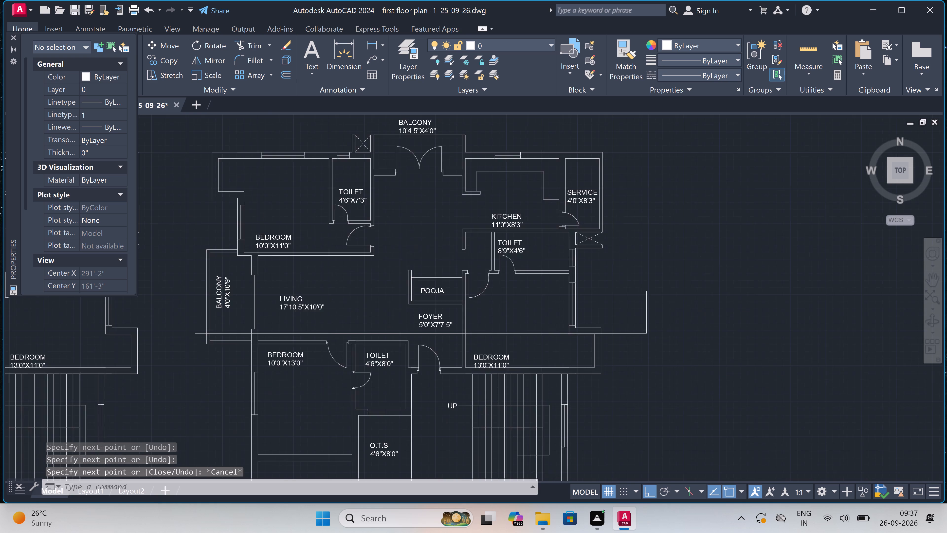
pyautogui.scroll(1, 516, 332)
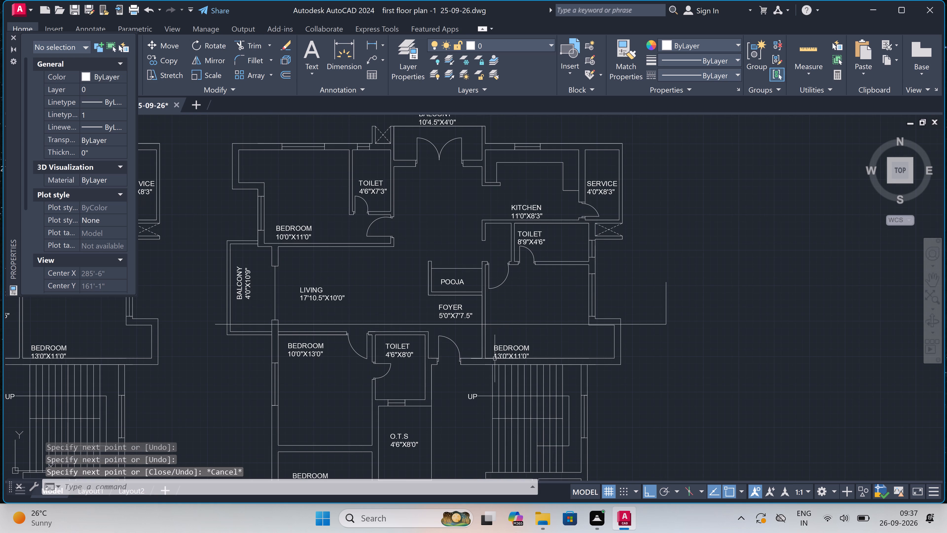
pyautogui.click(495, 359)
pyautogui.click(447, 284)
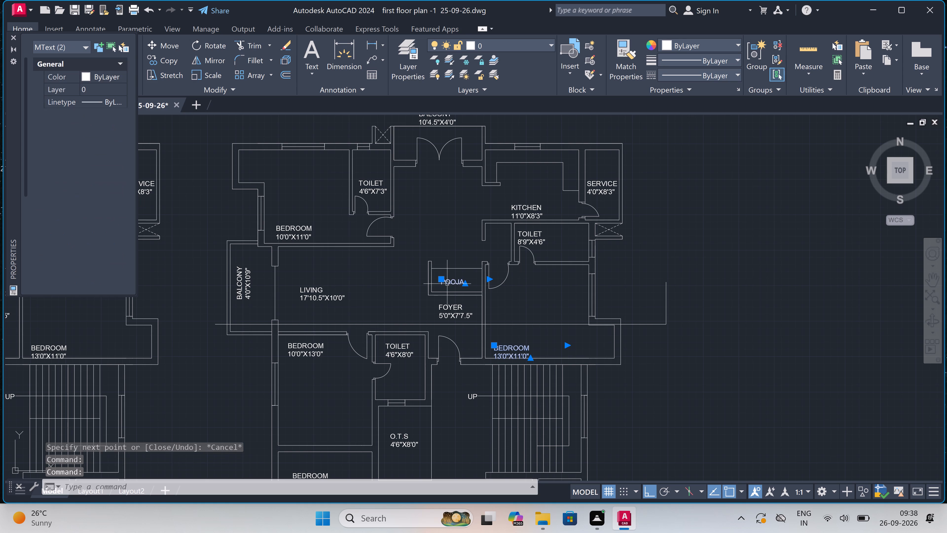
pyautogui.click(446, 312)
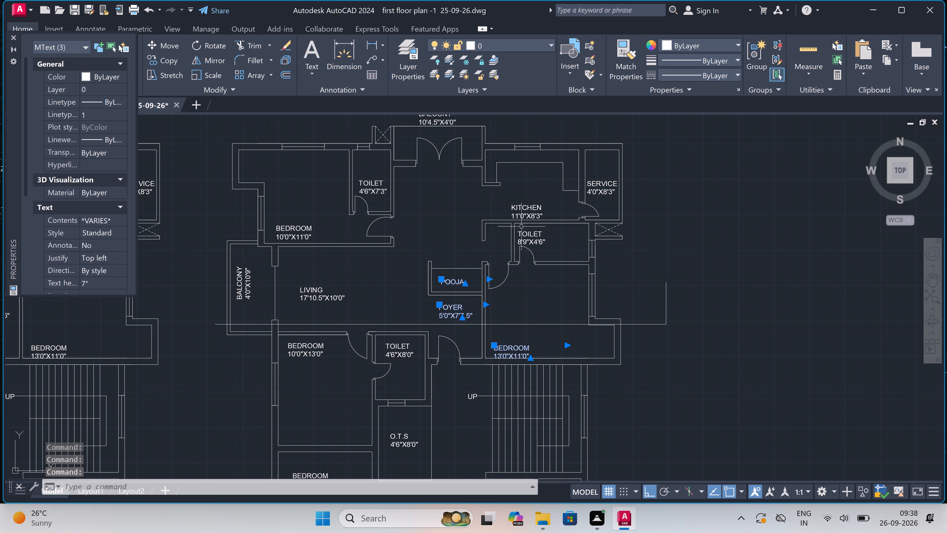
pyautogui.click(527, 216)
pyautogui.click(531, 235)
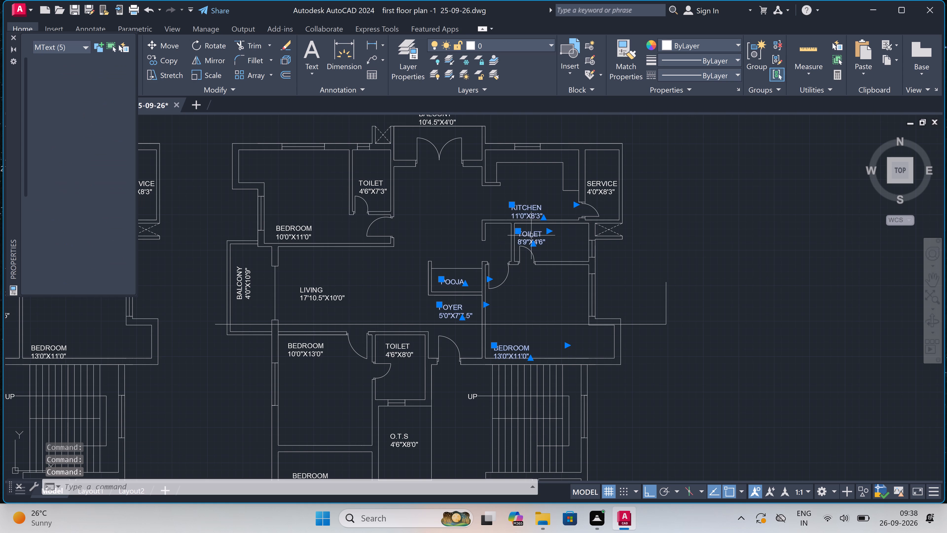
pyautogui.click(597, 196)
pyautogui.scroll(-3, 597, 196)
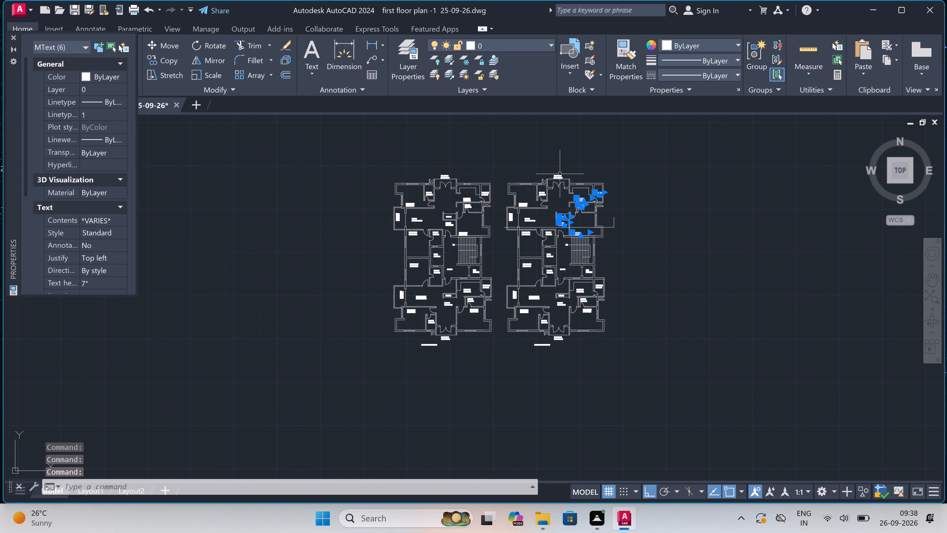
pyautogui.scroll(2, 546, 165)
pyautogui.scroll(1, 558, 189)
pyautogui.click(573, 200)
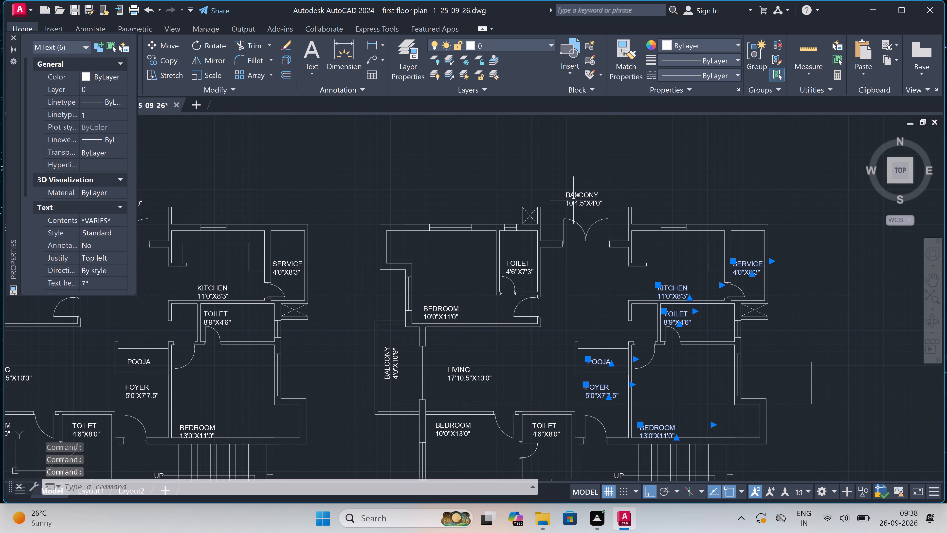
pyautogui.click(521, 266)
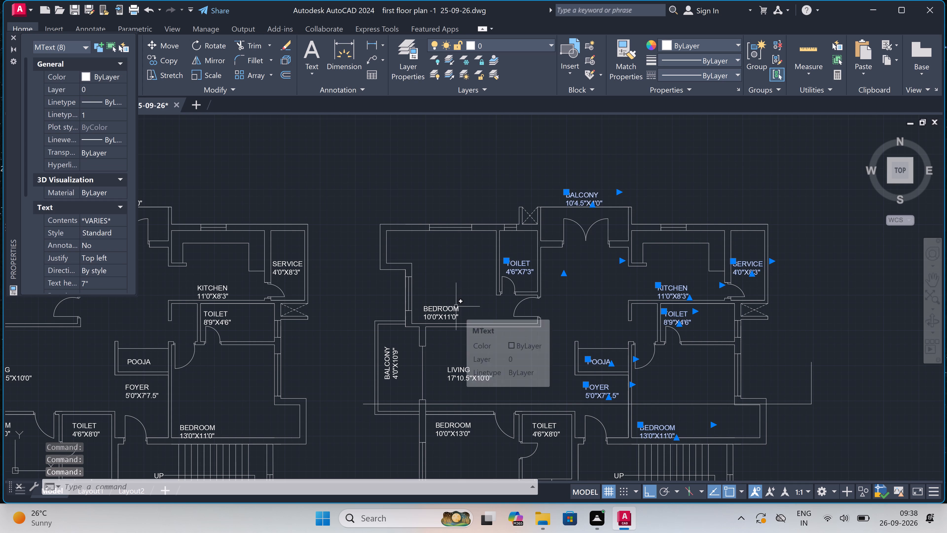
pyautogui.click(450, 310)
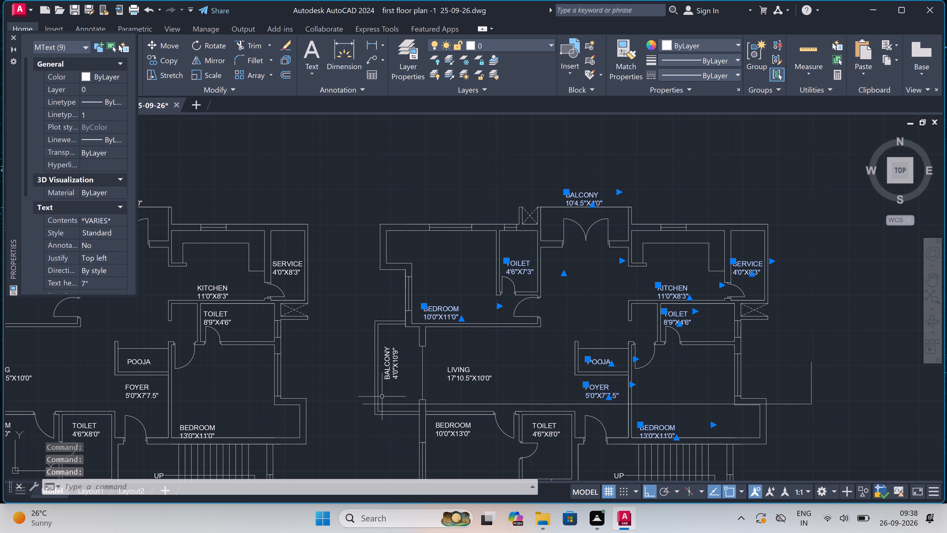
pyautogui.click(394, 366)
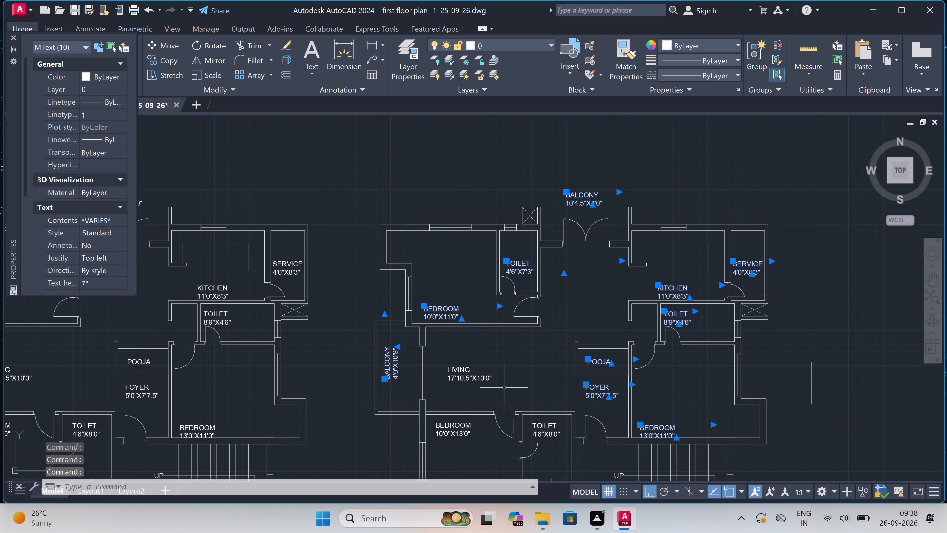
pyautogui.click(469, 371)
pyautogui.scroll(-3, 469, 368)
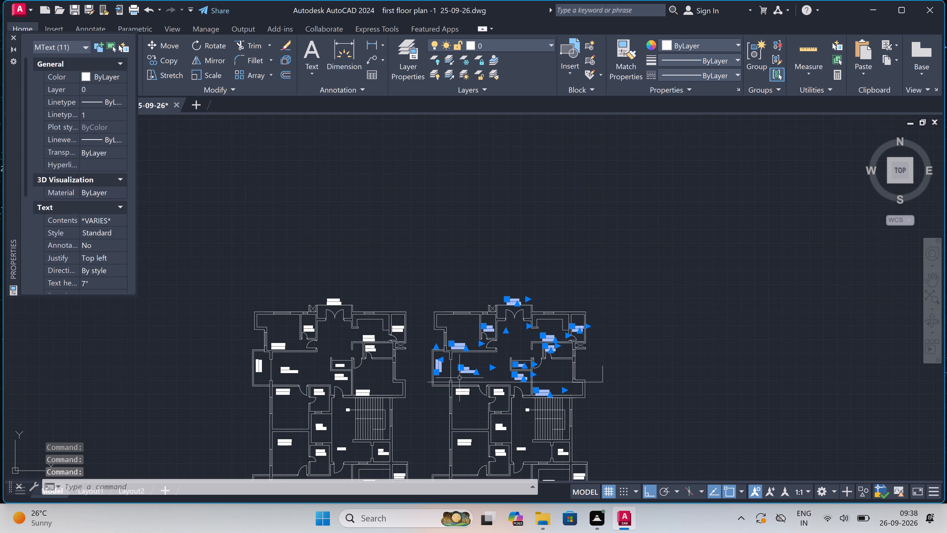
pyautogui.scroll(3, 450, 389)
pyautogui.click(481, 397)
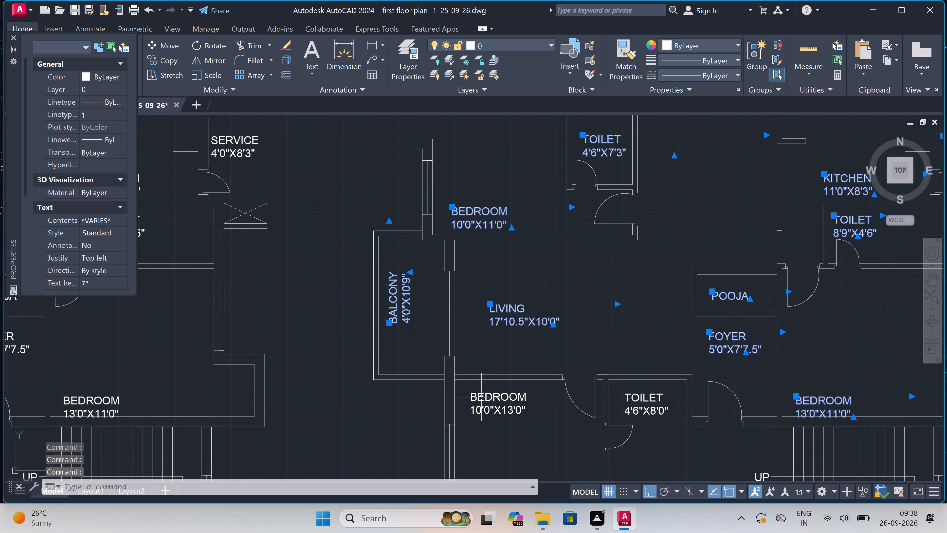
pyautogui.scroll(-3, 481, 397)
pyautogui.scroll(3, 542, 402)
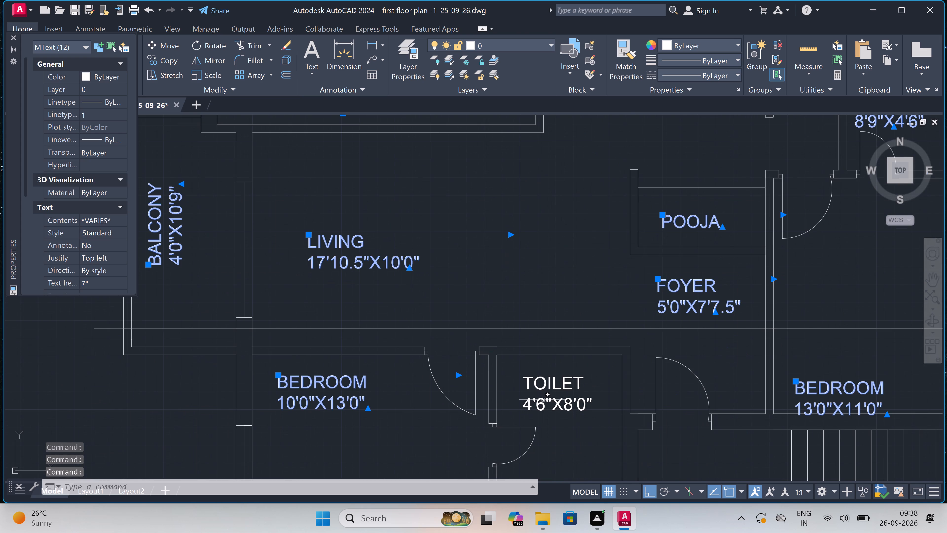
pyautogui.click(544, 392)
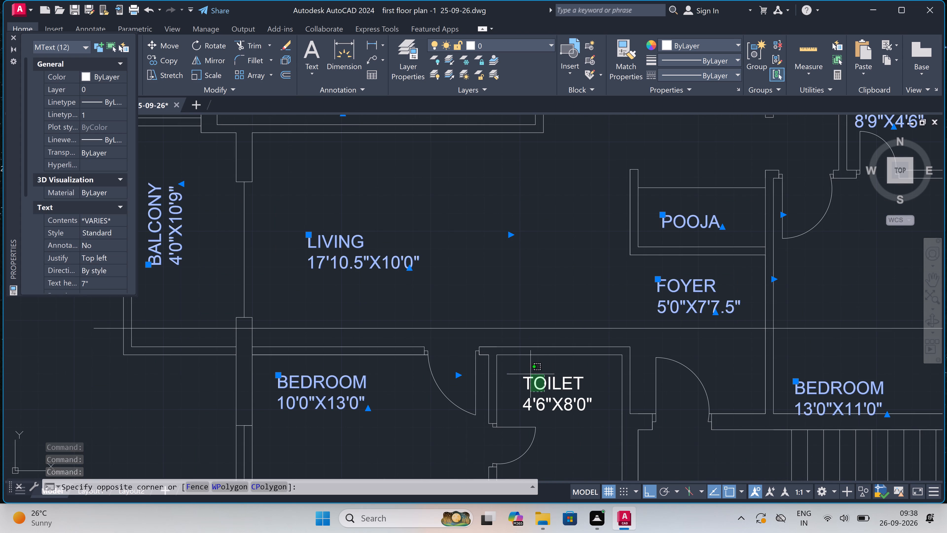
pyautogui.click(523, 373)
pyautogui.scroll(-6, 546, 341)
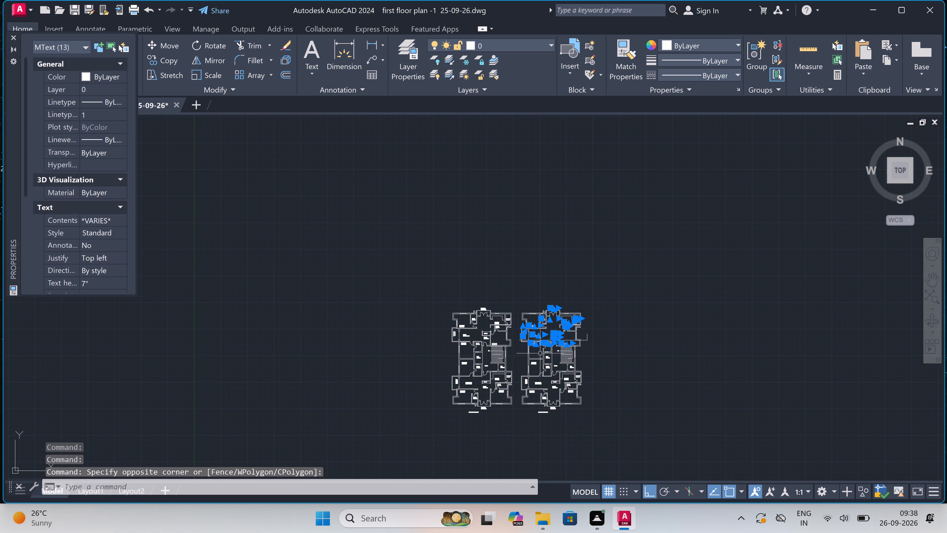
pyautogui.scroll(4, 540, 365)
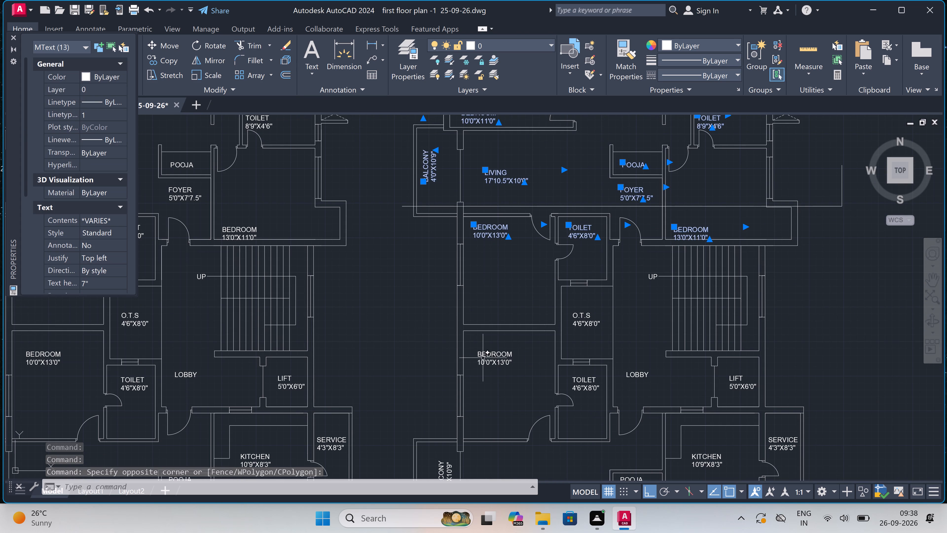
pyautogui.click(484, 357)
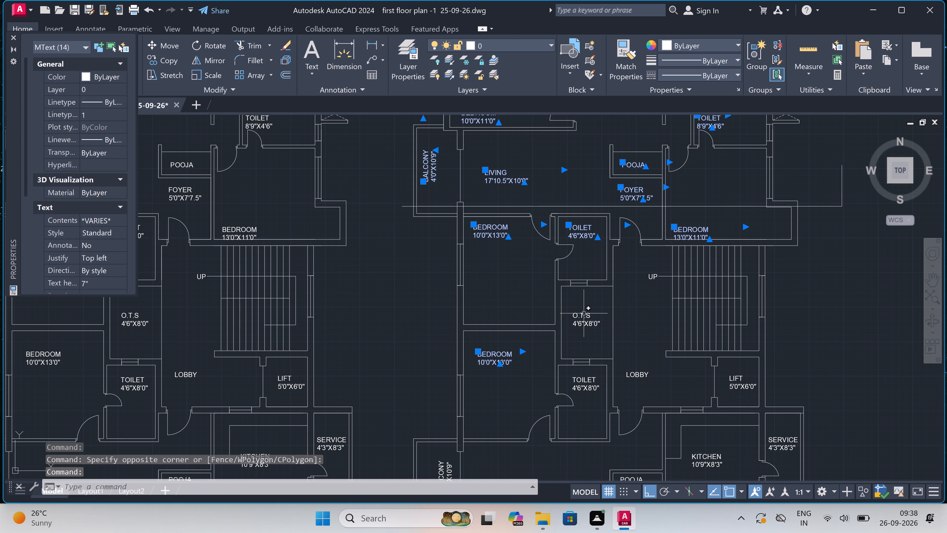
pyautogui.click(584, 313)
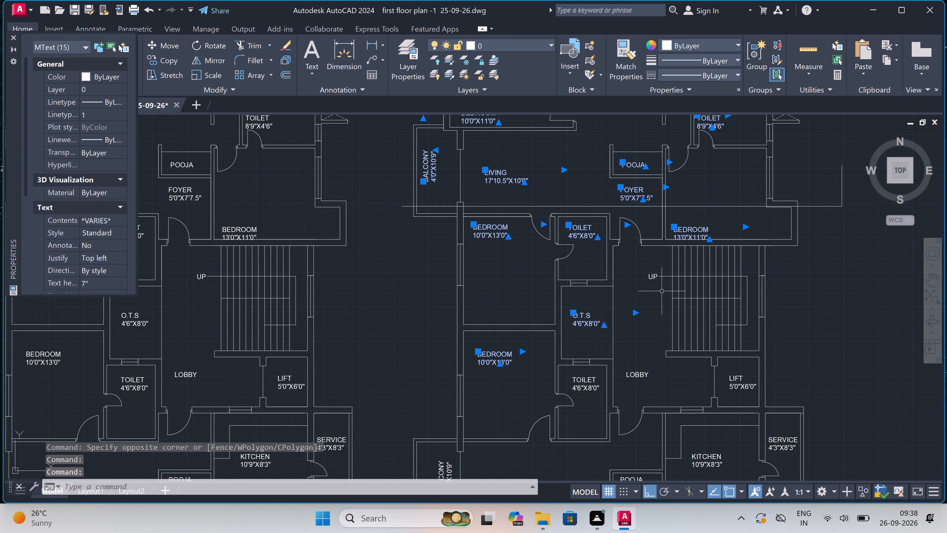
pyautogui.click(653, 280)
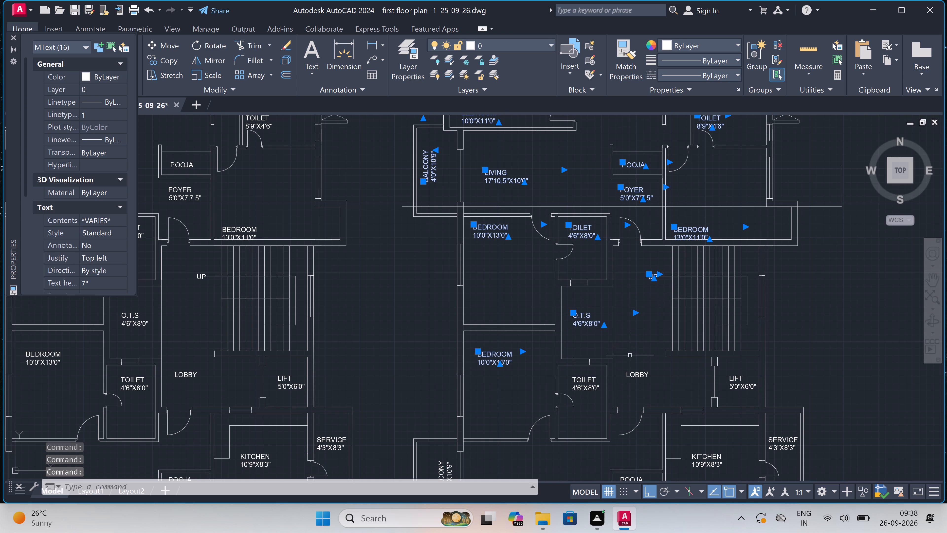
pyautogui.click(632, 376)
# Add the southern unit's labels, LIFT and the FIRST FLOOR PLAN title to the selection and erase all selected text from the copied plan.
pyautogui.click(581, 376)
pyautogui.scroll(-3, 581, 376)
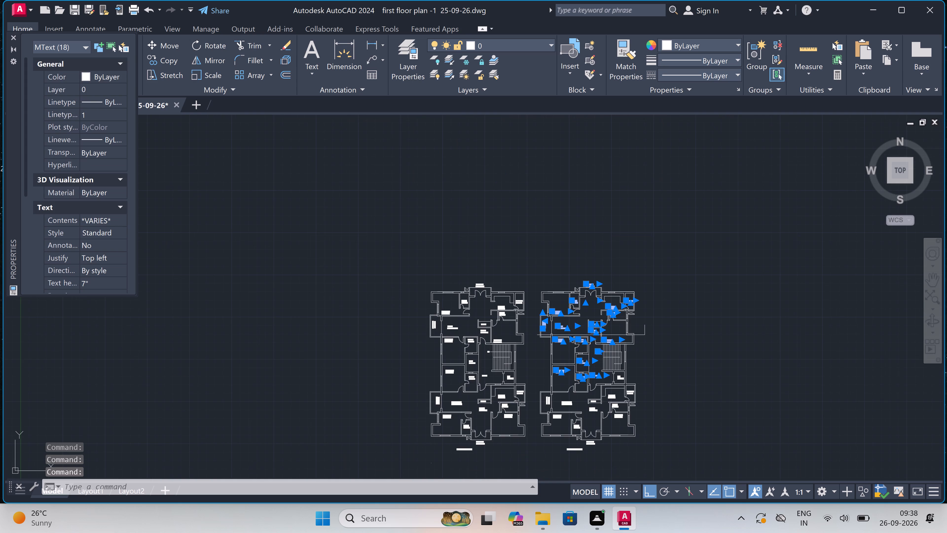
pyautogui.scroll(3, 560, 400)
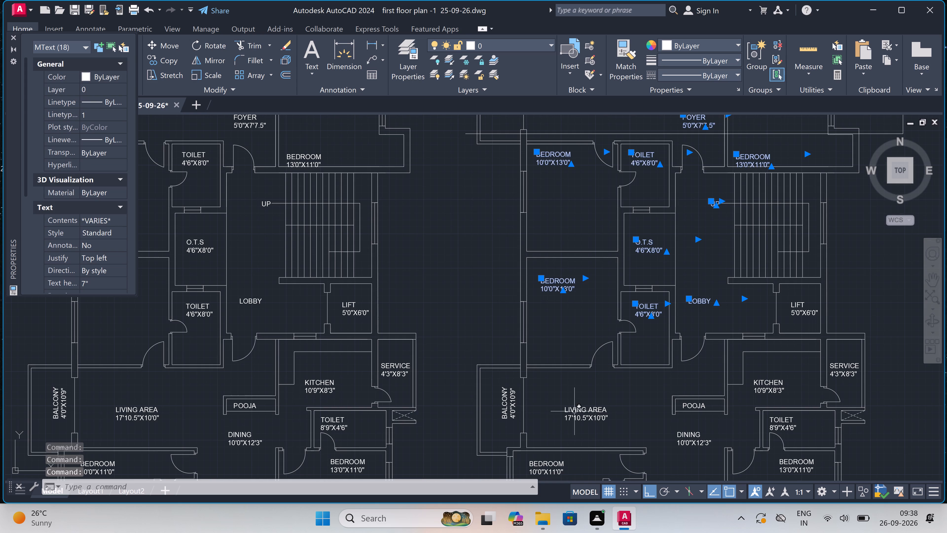
pyautogui.click(575, 411)
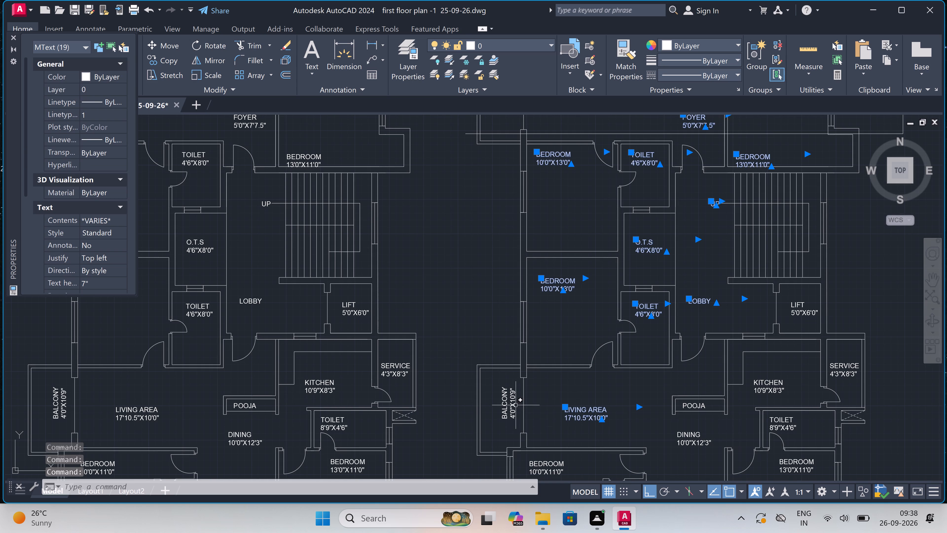
pyautogui.click(515, 404)
pyautogui.scroll(-3, 515, 403)
pyautogui.scroll(2, 525, 431)
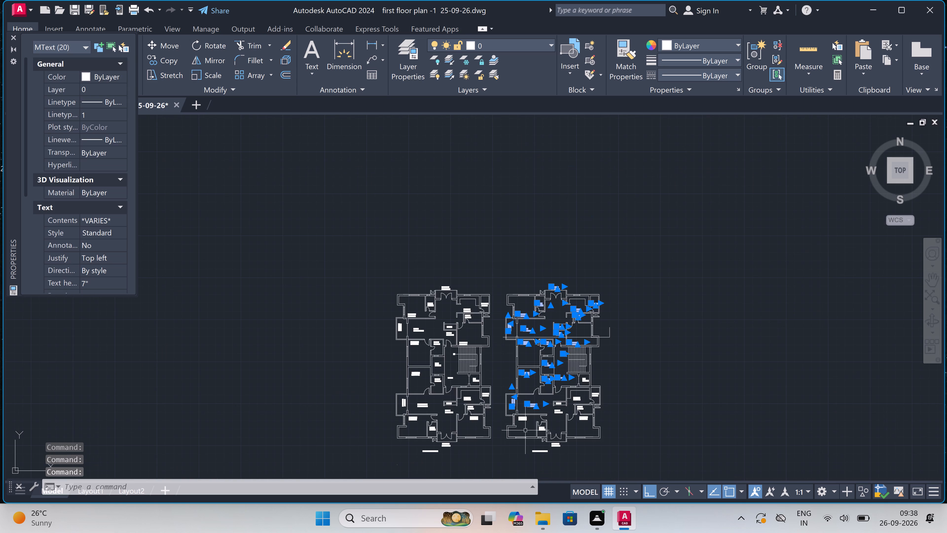
pyautogui.scroll(2, 525, 431)
pyautogui.click(508, 356)
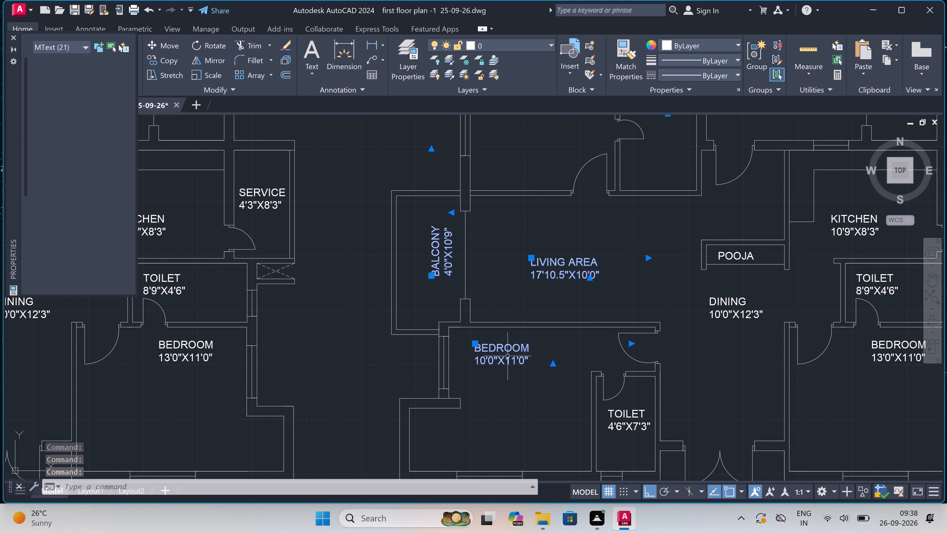
pyautogui.scroll(-3, 508, 356)
pyautogui.scroll(2, 565, 389)
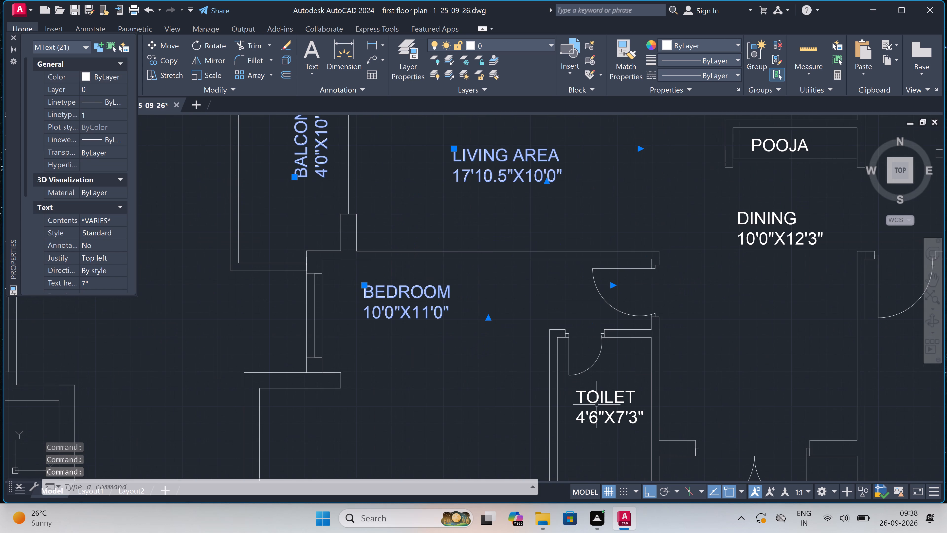
pyautogui.click(594, 399)
pyautogui.scroll(-5, 574, 391)
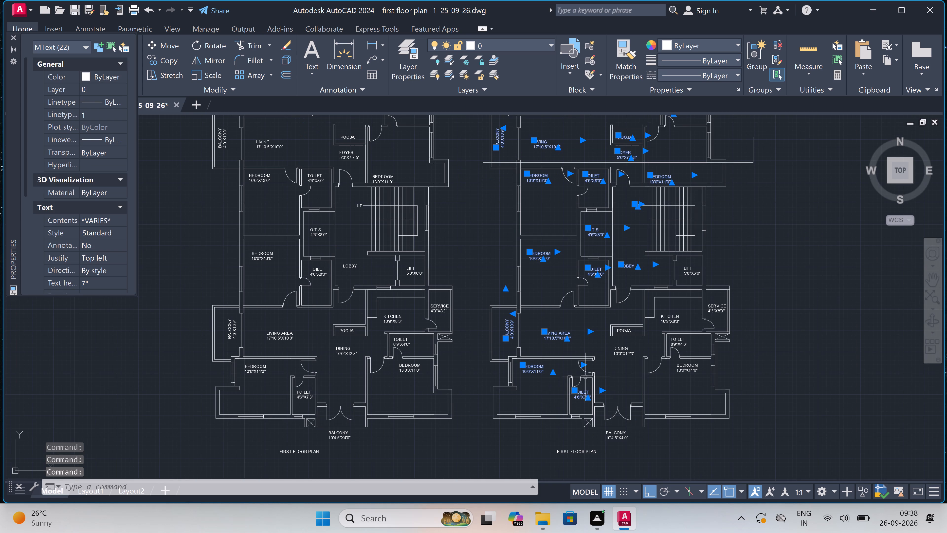
pyautogui.scroll(3, 616, 357)
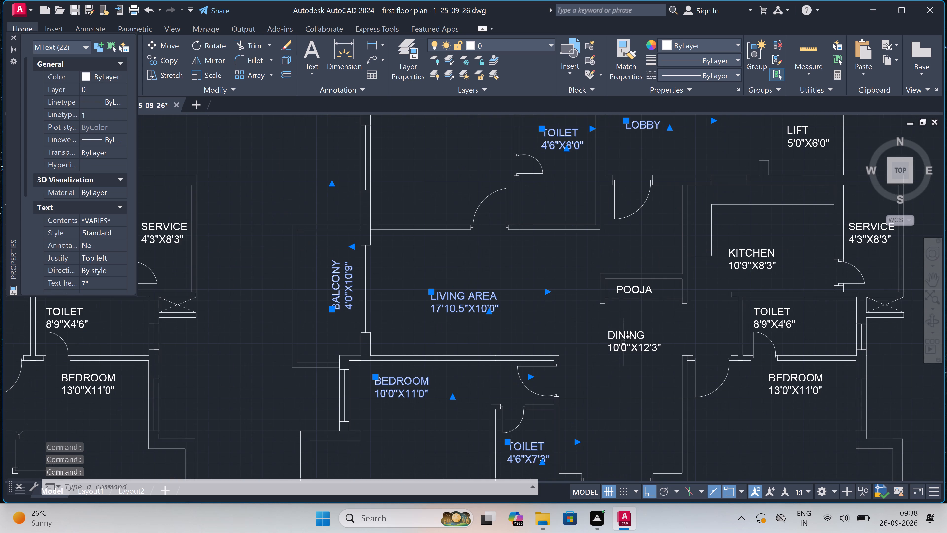
pyautogui.click(623, 341)
pyautogui.click(587, 325)
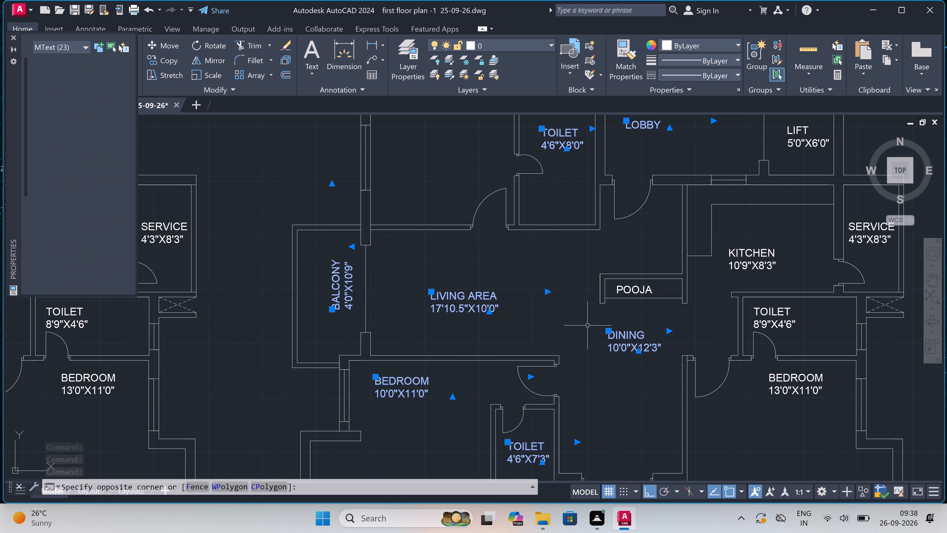
pyautogui.click(629, 292)
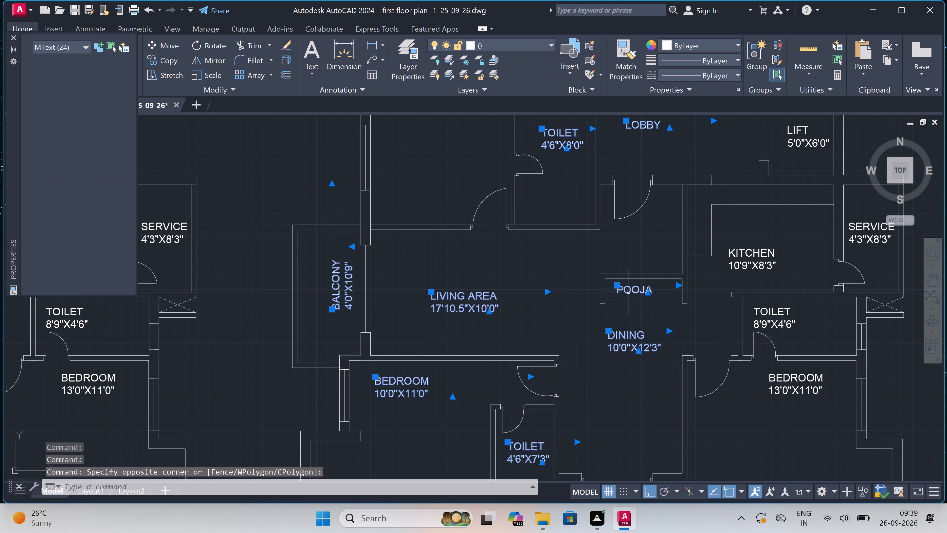
pyautogui.scroll(-3, 561, 304)
pyautogui.scroll(3, 601, 297)
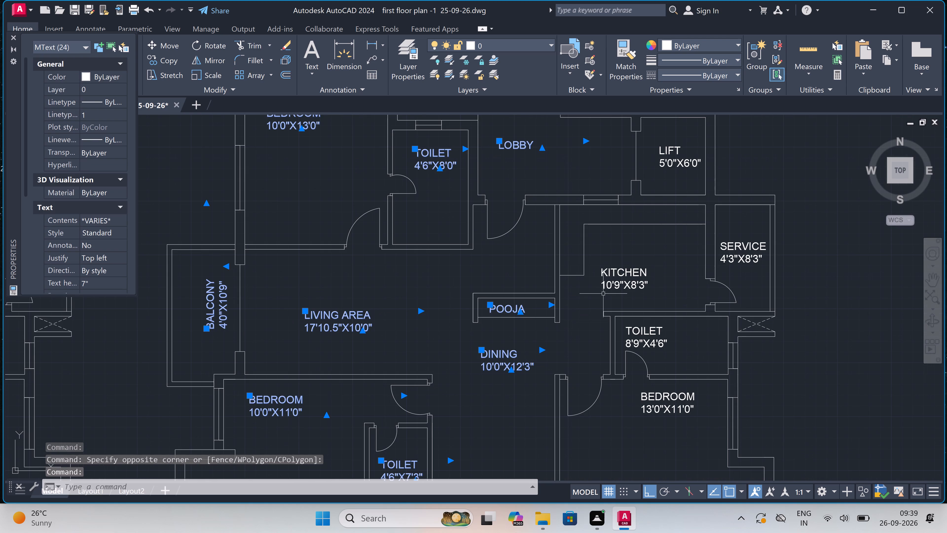
pyautogui.click(621, 273)
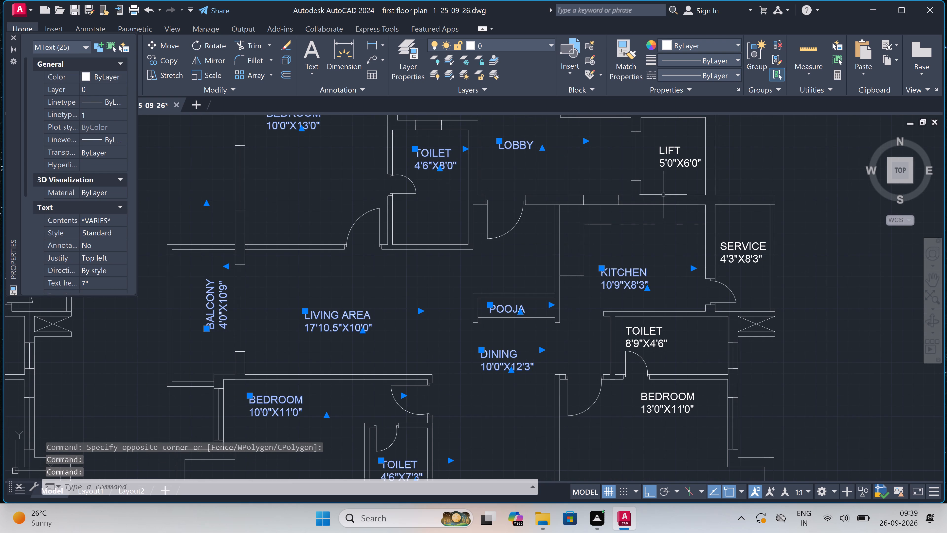
pyautogui.click(671, 150)
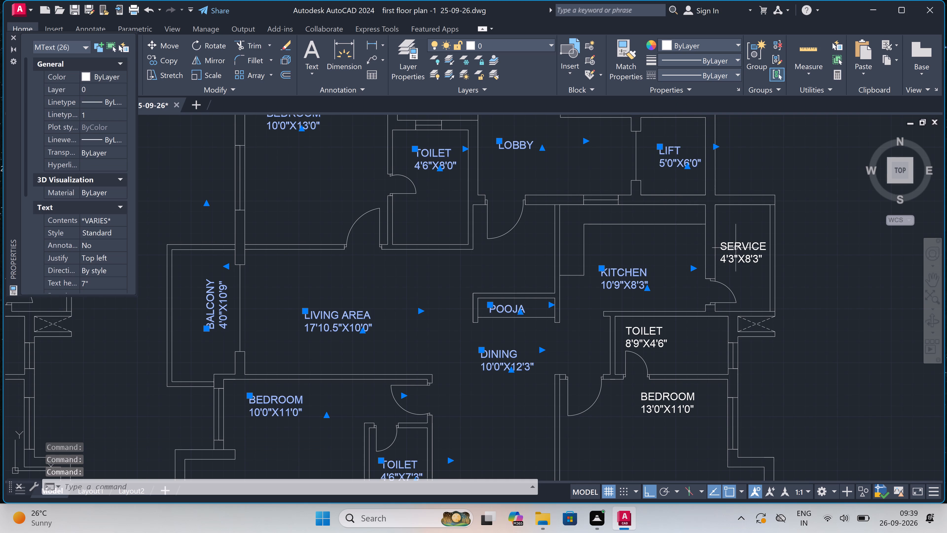
pyautogui.click(737, 247)
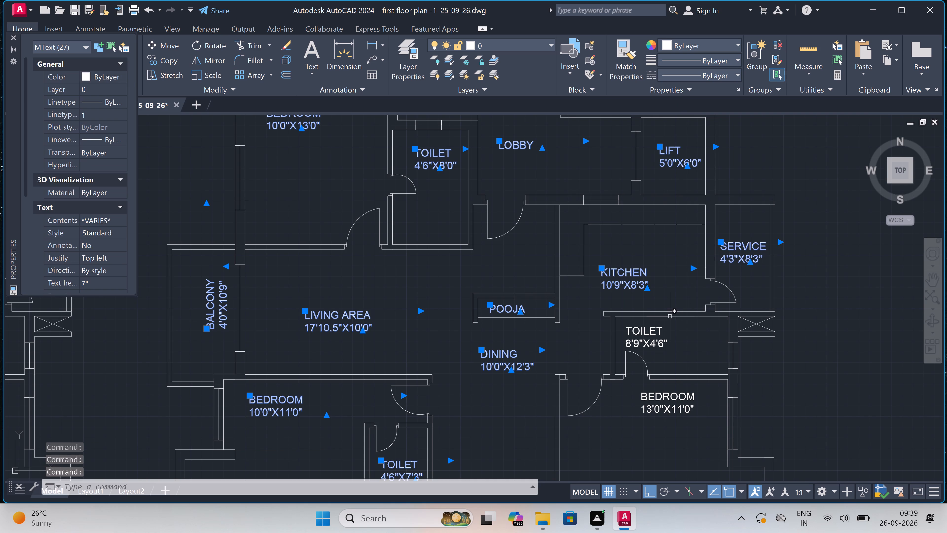
pyautogui.click(645, 330)
pyautogui.scroll(-3, 644, 328)
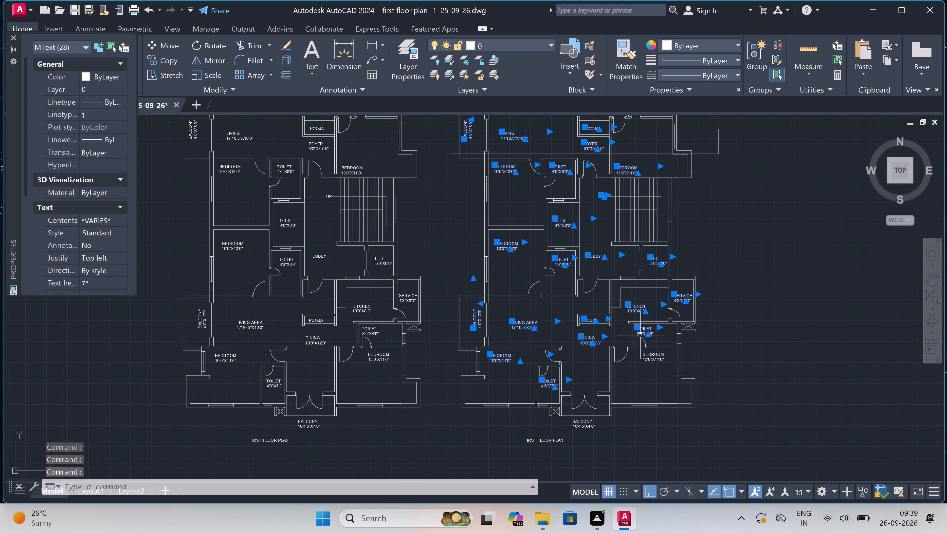
pyautogui.scroll(2, 641, 337)
pyautogui.click(664, 379)
pyautogui.scroll(-5, 606, 307)
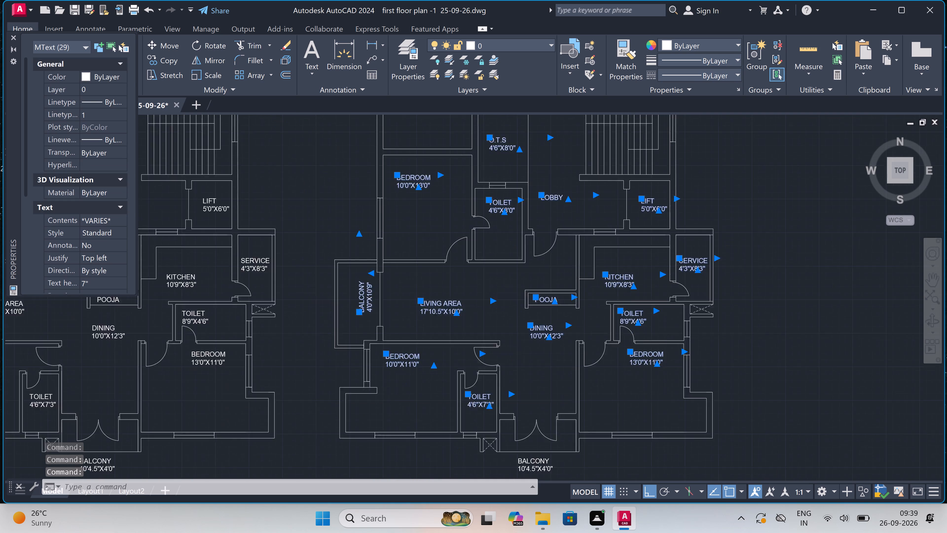
pyautogui.scroll(3, 576, 377)
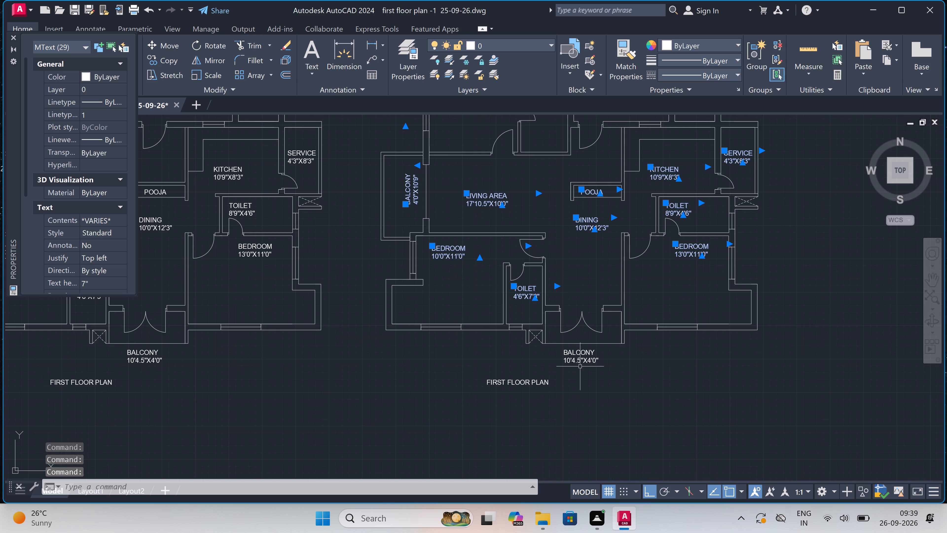
pyautogui.click(580, 359)
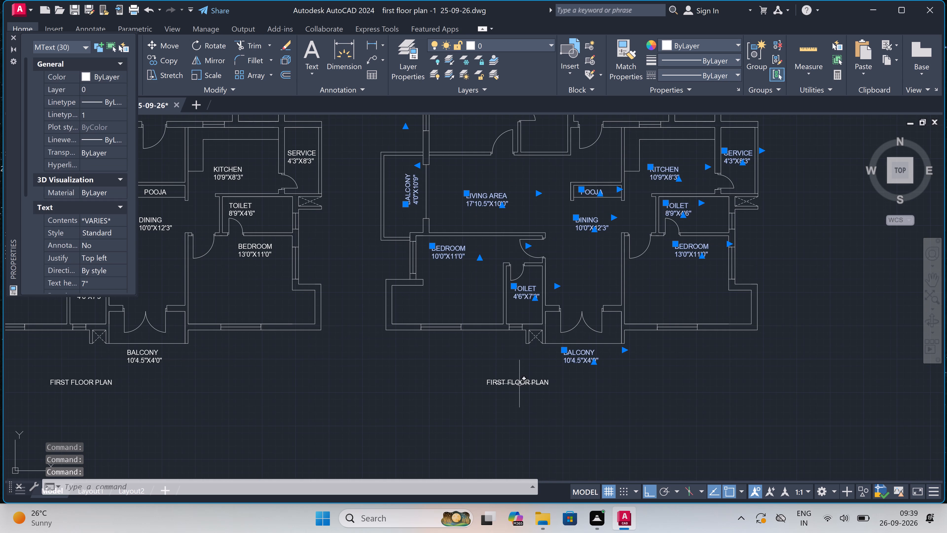
pyautogui.click(519, 383)
pyautogui.press('Delete')
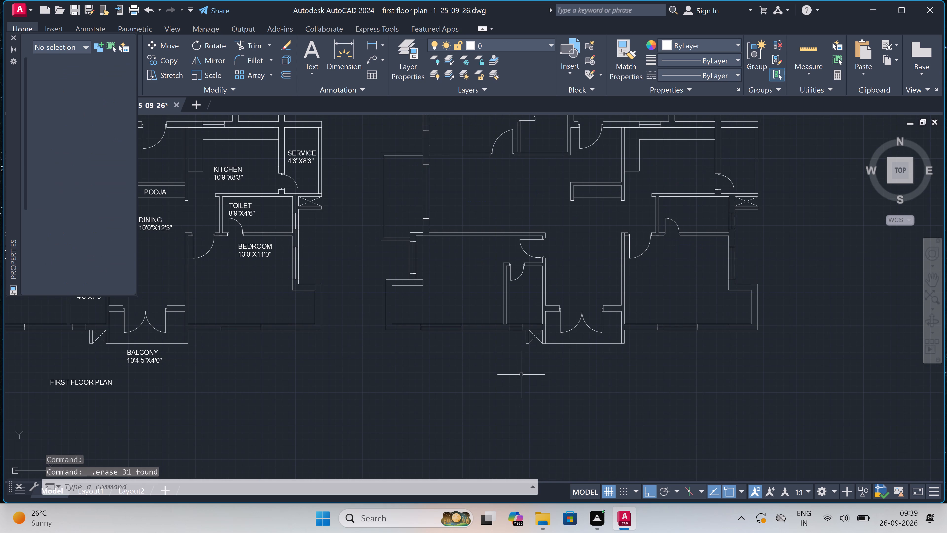
# Set the text height of the original plan's FIRST FLOOR PLAN title to 1.5'.
pyautogui.scroll(-3, 515, 334)
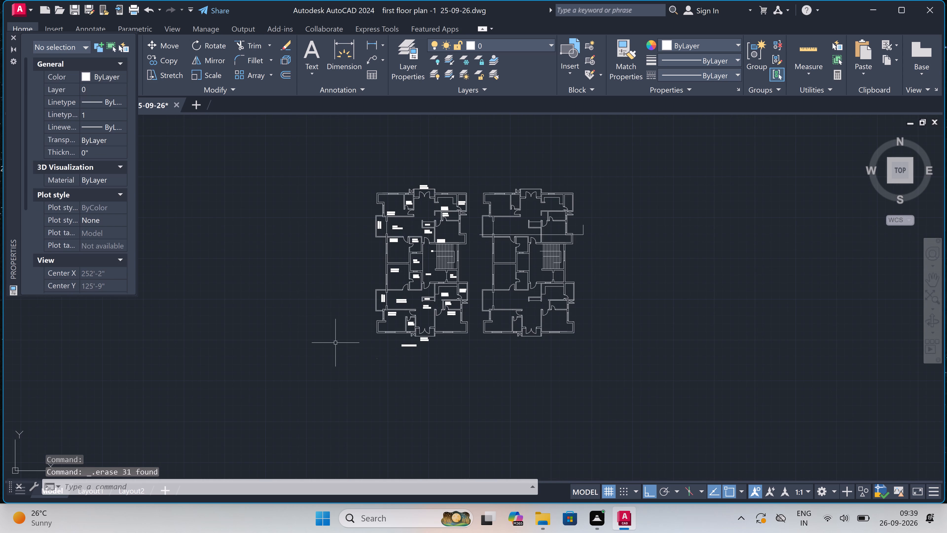
pyautogui.scroll(3, 356, 339)
pyautogui.click(558, 368)
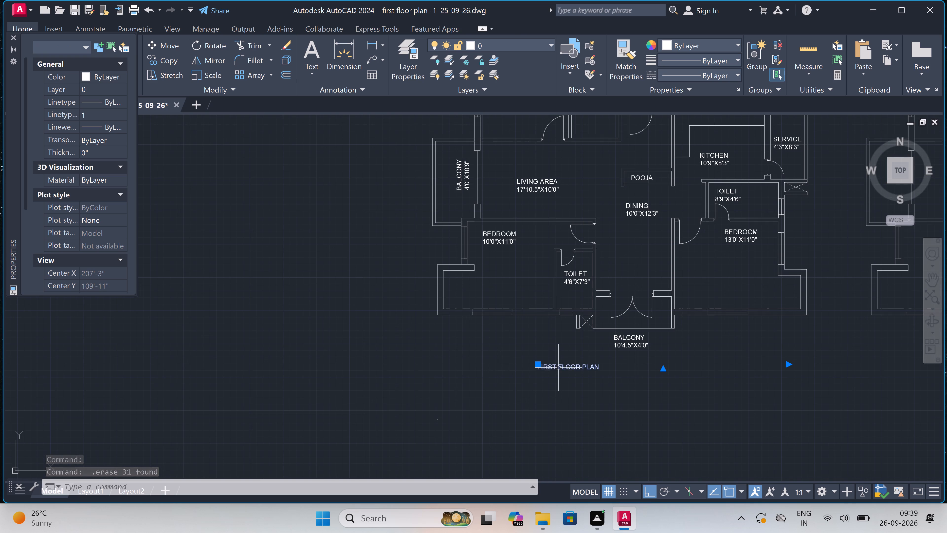
pyautogui.click(101, 285)
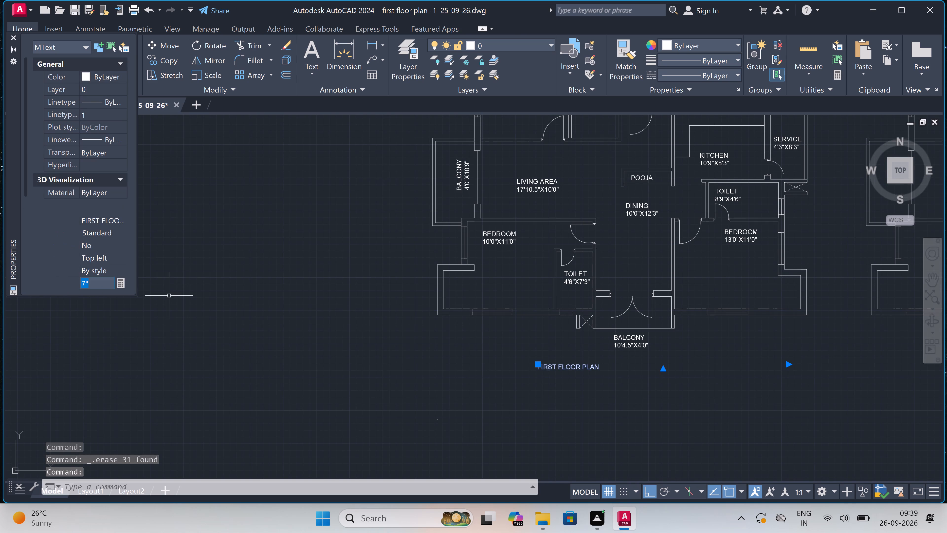
pyautogui.press('BackSpace')
pyautogui.write('1.')
pyautogui.write("5'")
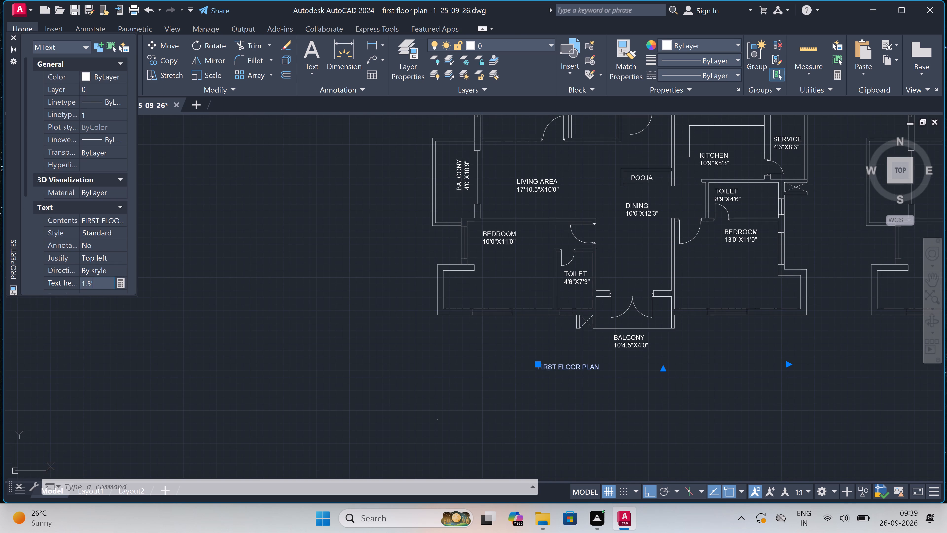
pyautogui.click(388, 337)
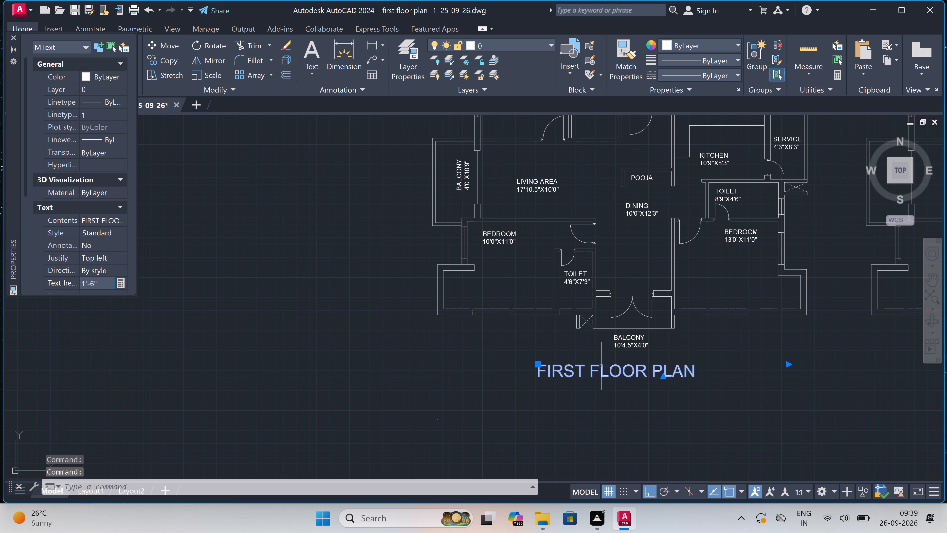
# Shift the original plan's FIRST FLOOR PLAN title about 3' east beneath the south balcony, with Ortho on.
pyautogui.click(538, 361)
pyautogui.click(539, 363)
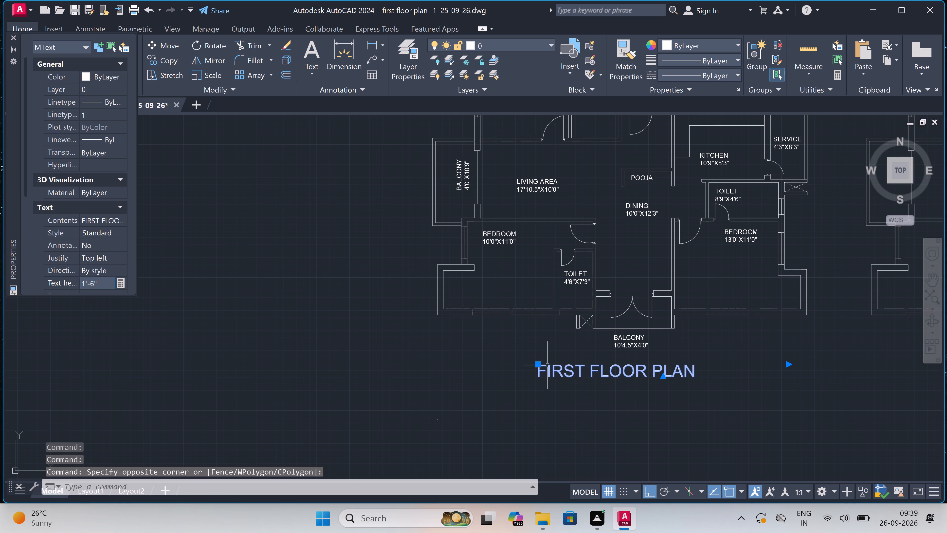
pyautogui.scroll(1, 560, 370)
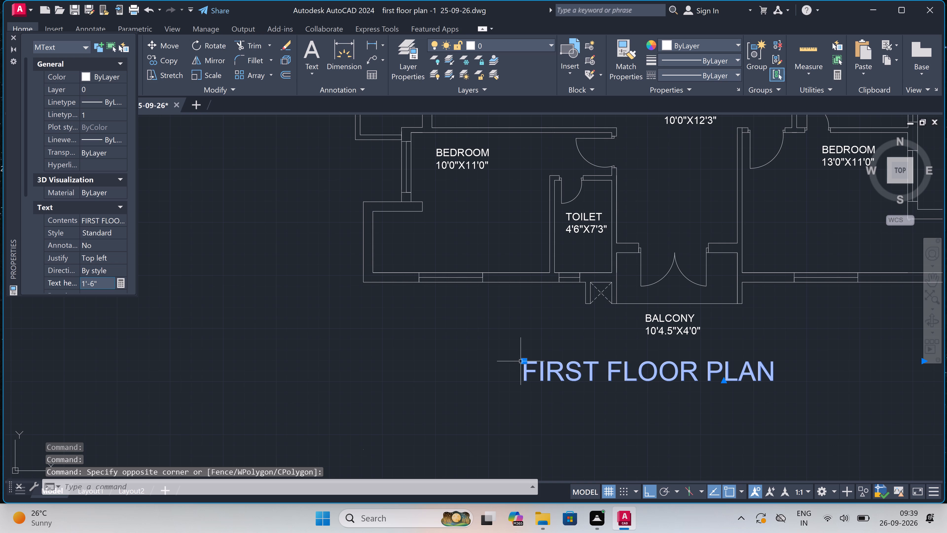
pyautogui.click(524, 361)
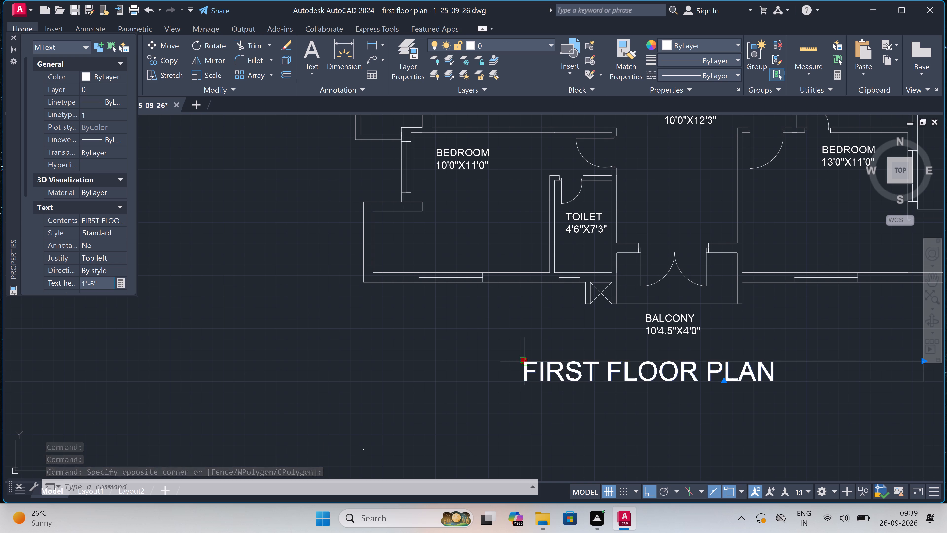
pyautogui.scroll(4, 565, 369)
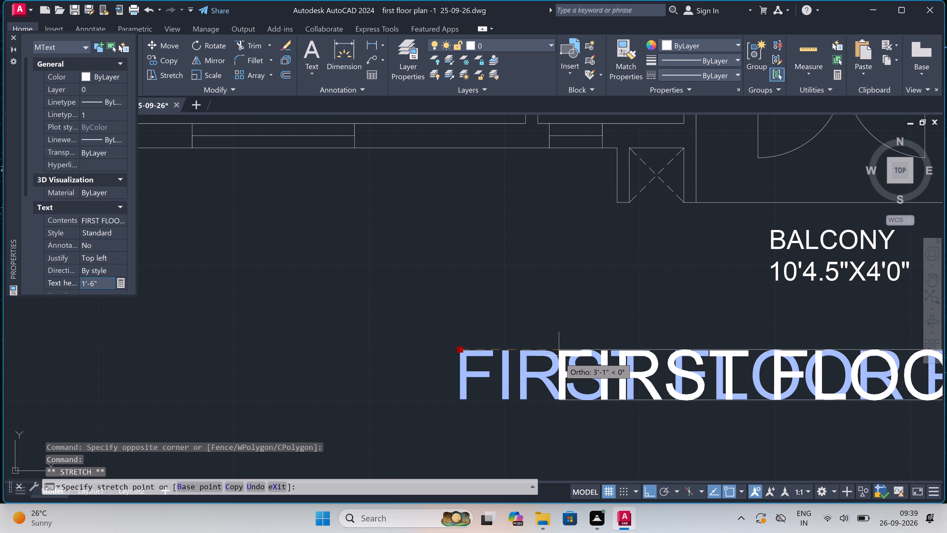
pyautogui.scroll(3, 559, 355)
pyautogui.click(555, 342)
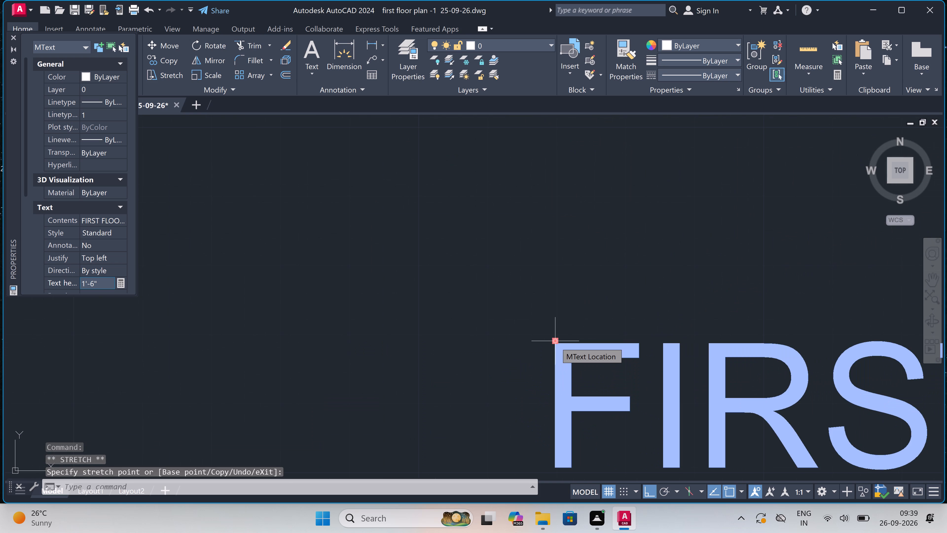
pyautogui.press('Escape')
# Place multiline text reading A just above the upturned east end of the line crossing the copied plan.
pyautogui.scroll(-7, 534, 343)
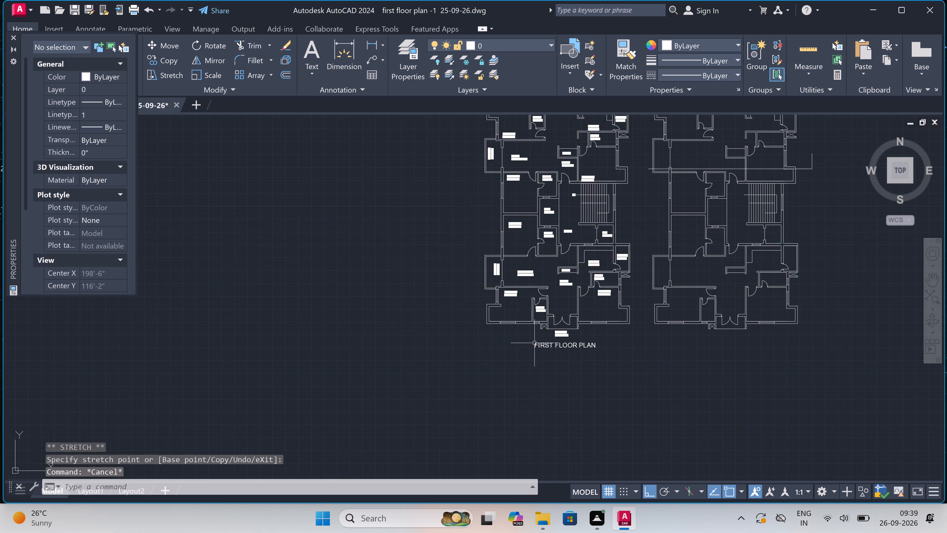
pyautogui.scroll(-2, 534, 343)
pyautogui.scroll(2, 672, 207)
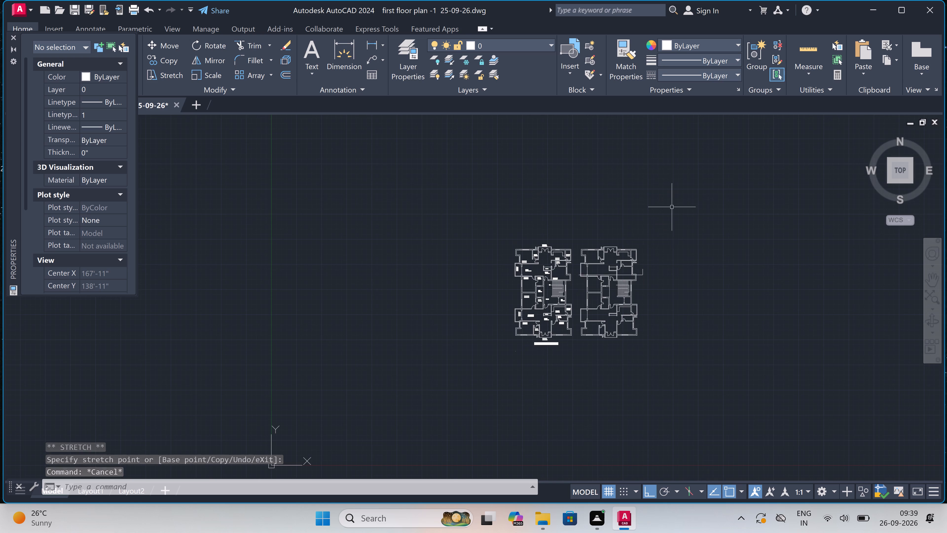
pyautogui.press('m')
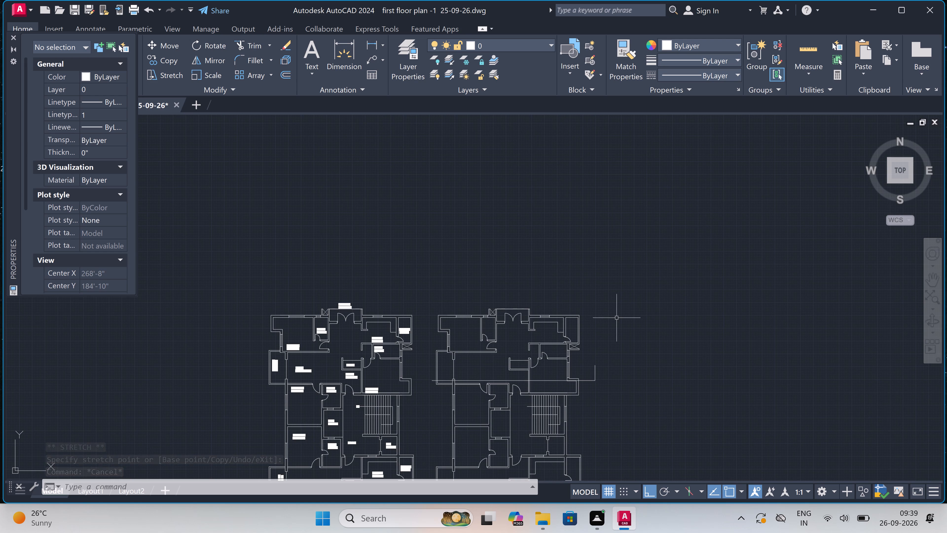
pyautogui.press('t')
pyautogui.press('space')
pyautogui.scroll(2, 572, 368)
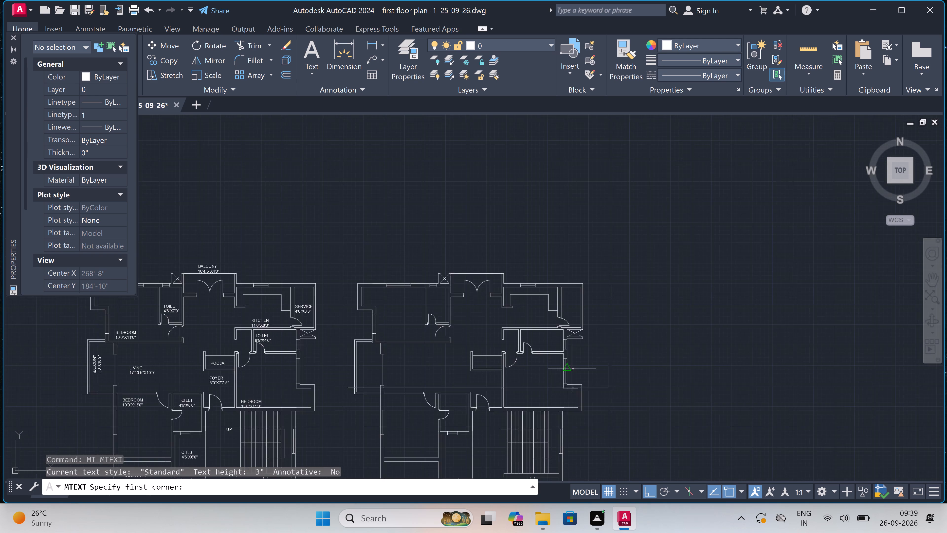
pyautogui.moveTo(620, 326); pyautogui.dragTo(623, 331)
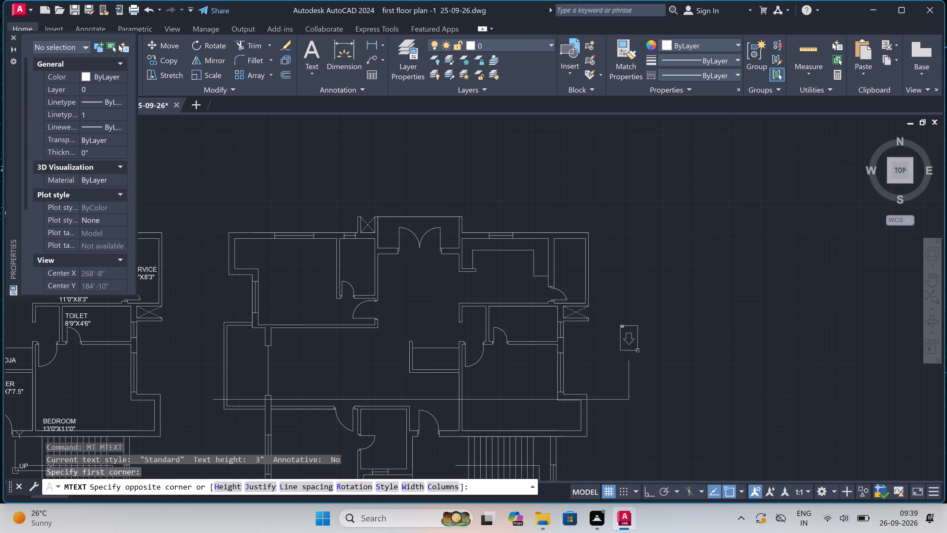
pyautogui.click(640, 349)
pyautogui.press('a')
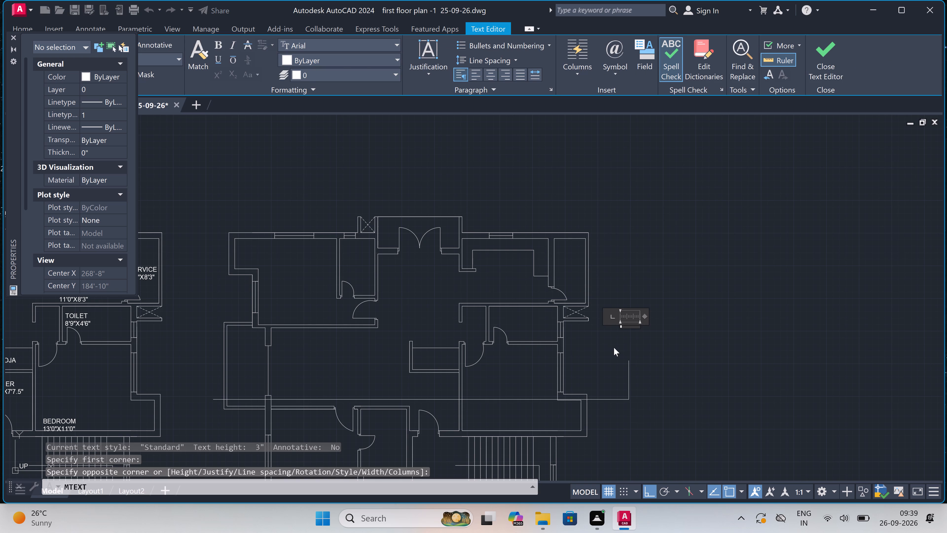
pyautogui.click(614, 347)
# Set the text height of the A label beside the copied plan to 2'.
pyautogui.scroll(2, 627, 327)
pyautogui.moveTo(640, 312); pyautogui.dragTo(636, 316)
pyautogui.click(569, 343)
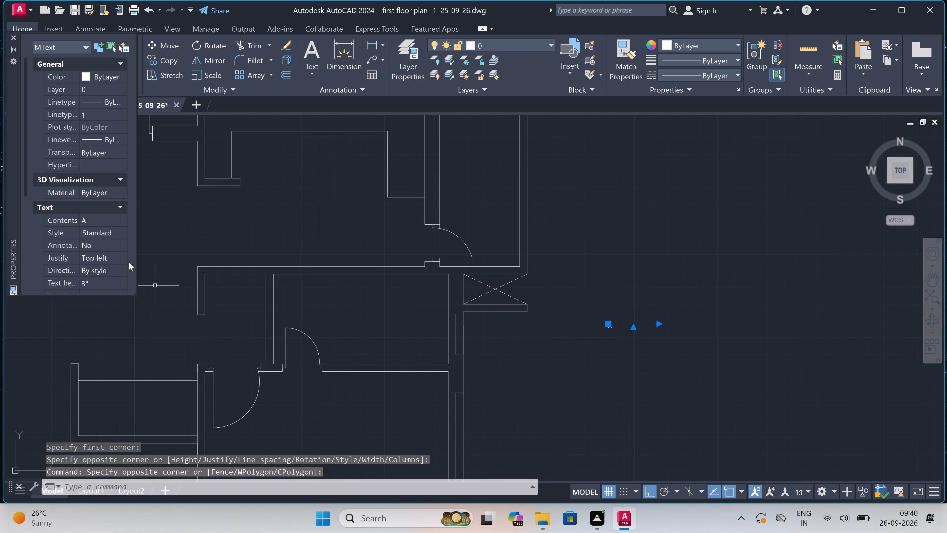
pyautogui.click(119, 291)
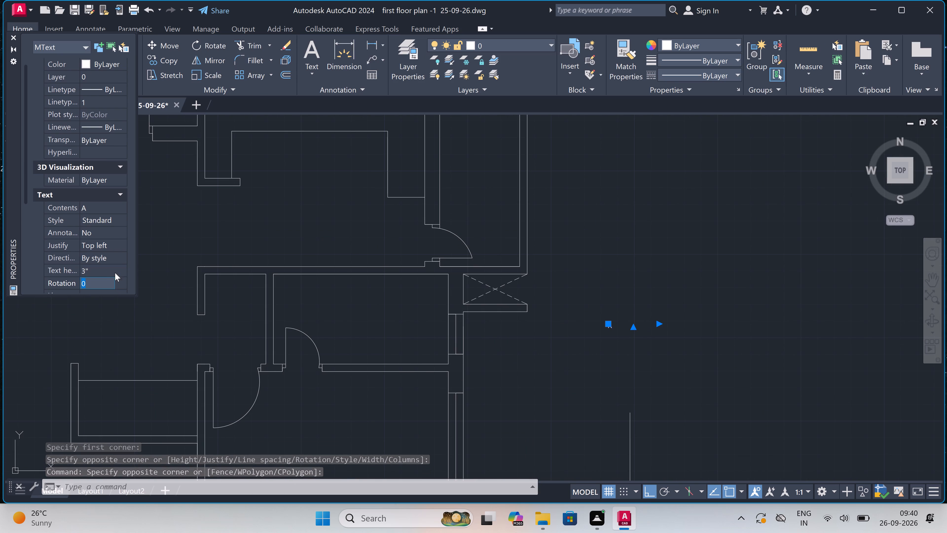
pyautogui.click(114, 269)
pyautogui.press('BackSpace')
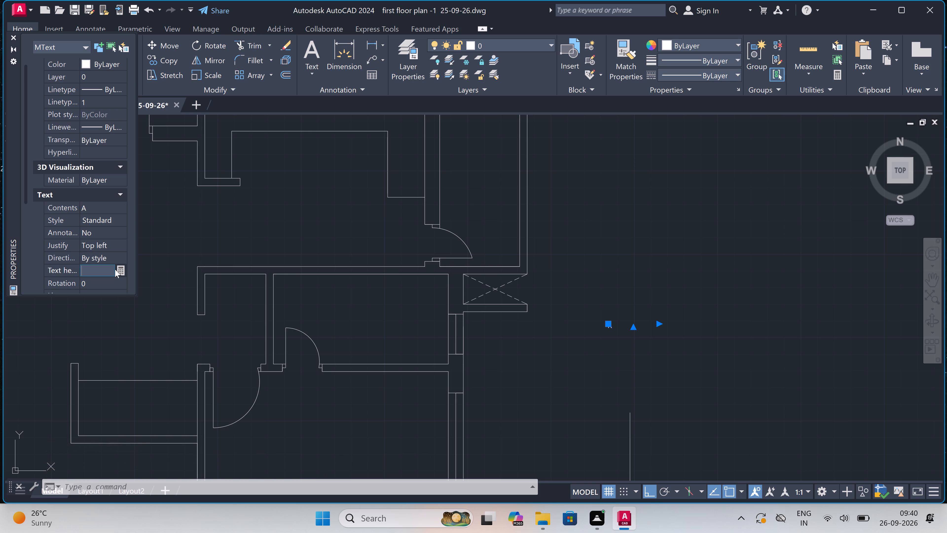
pyautogui.press('2')
pyautogui.press("'")
pyautogui.click(321, 203)
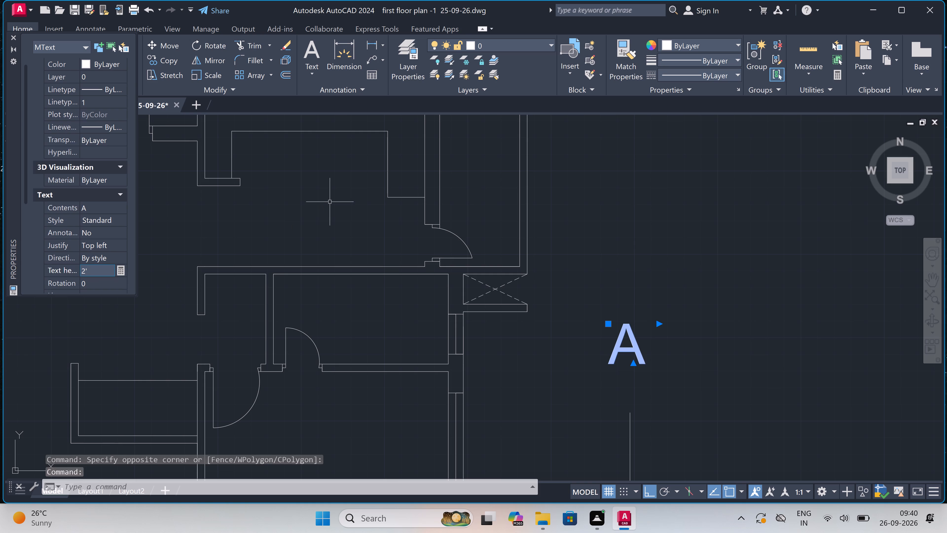
pyautogui.press('Escape')
# Shift the original plan's northern-unit BEDROOM 13'0"X11'0" label slightly north, clear of the wall above the stair.
pyautogui.scroll(-4, 462, 210)
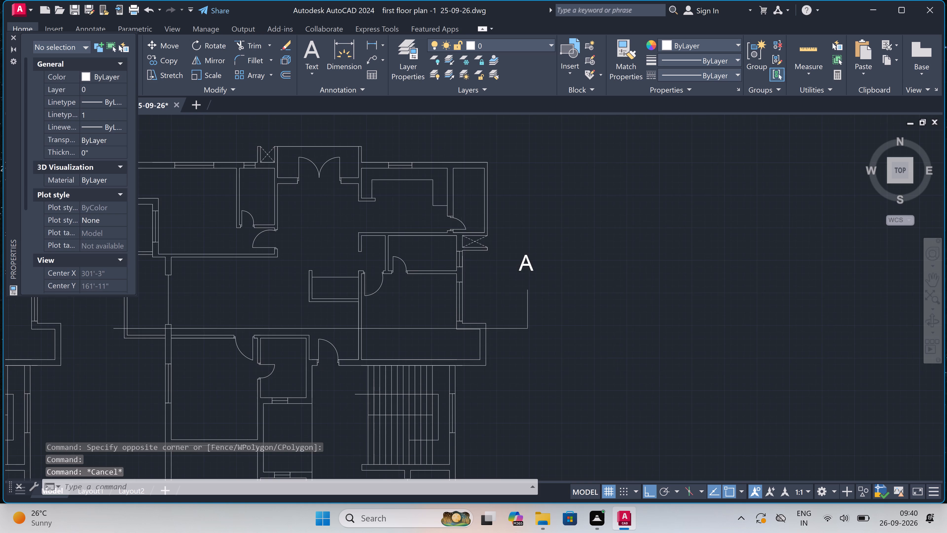
pyautogui.scroll(-2, 462, 210)
pyautogui.scroll(2, 406, 211)
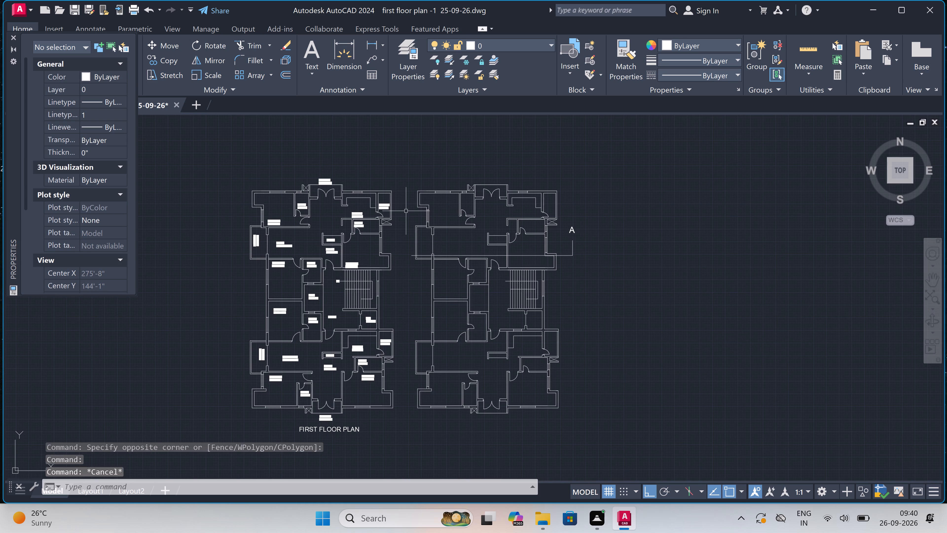
pyautogui.scroll(-1, 406, 211)
pyautogui.scroll(3, 368, 243)
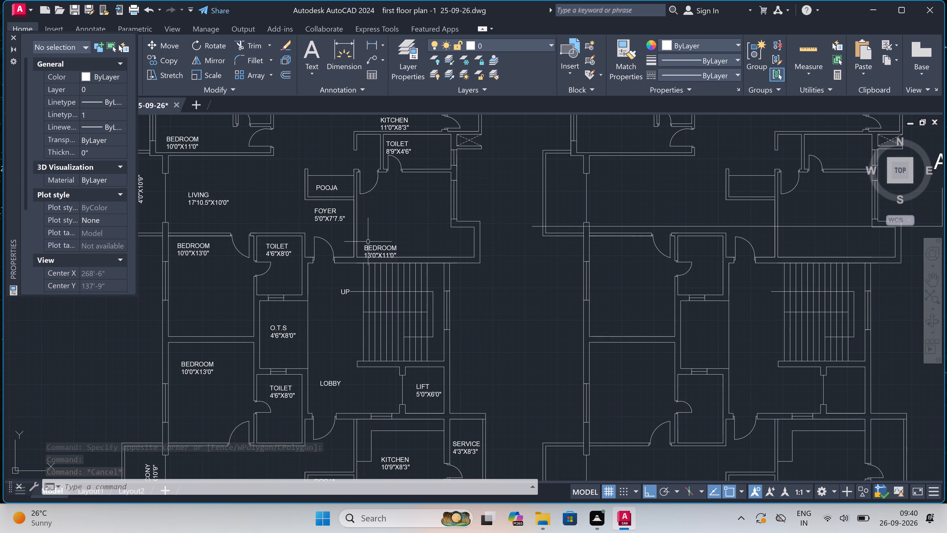
pyautogui.scroll(3, 369, 243)
pyautogui.click(373, 261)
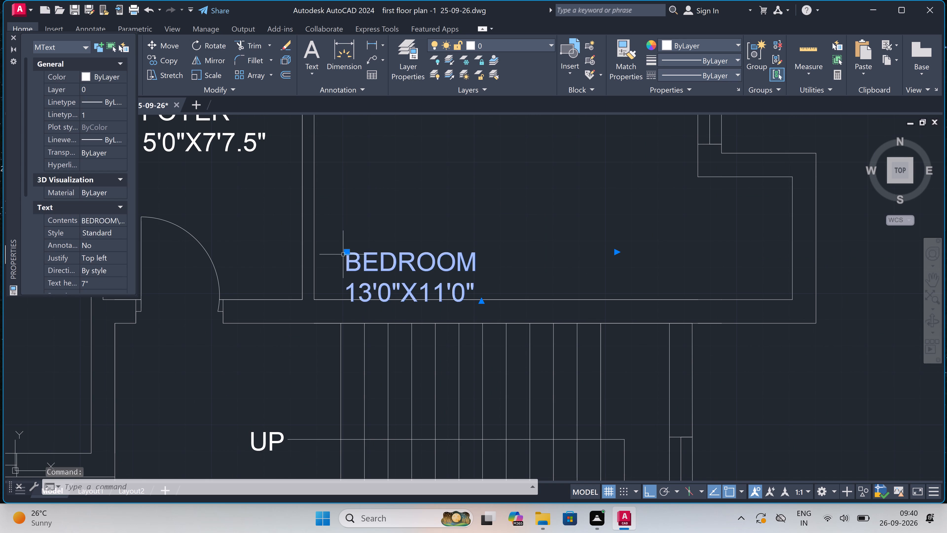
pyautogui.moveTo(348, 251); pyautogui.dragTo(349, 249)
pyautogui.click(349, 233)
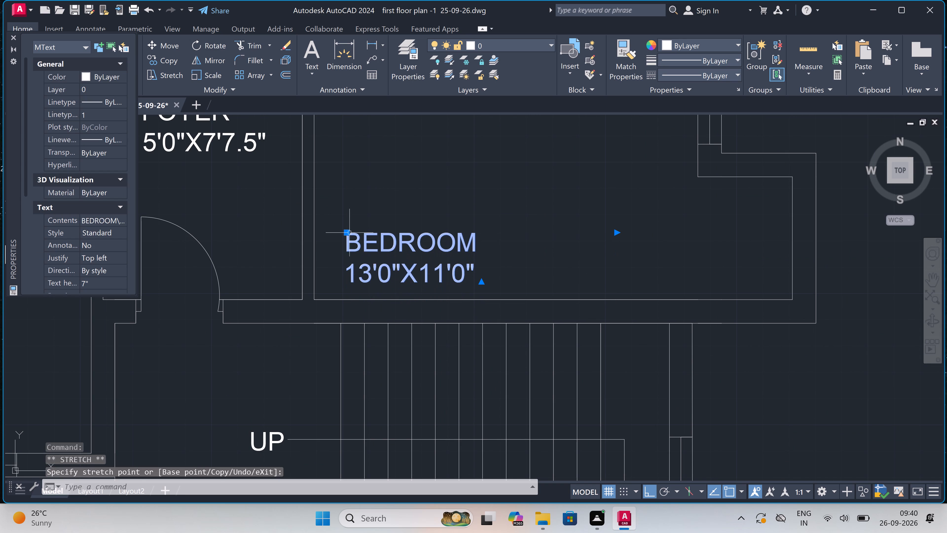
pyautogui.press('Escape')
# Close the Properties palette.
pyautogui.scroll(-5, 434, 223)
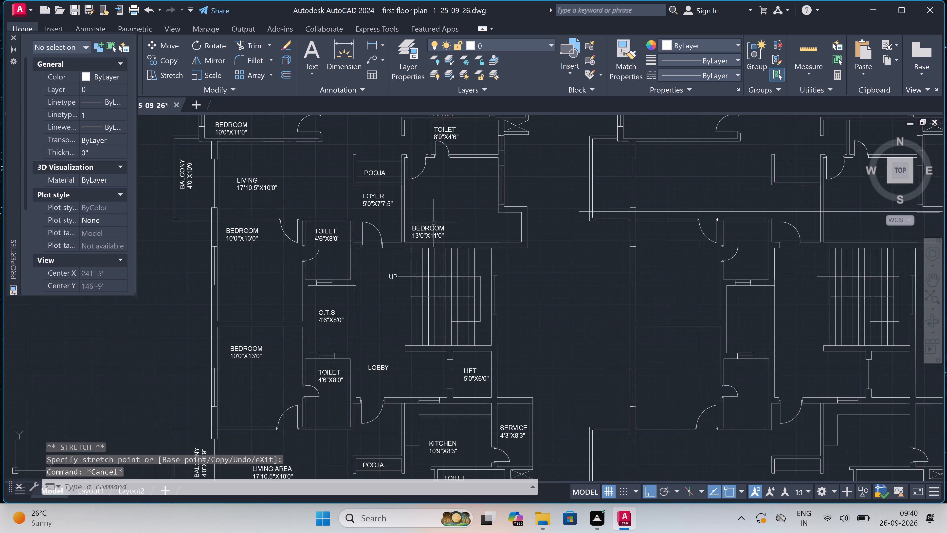
pyautogui.scroll(-1, 434, 223)
pyautogui.scroll(1, 434, 223)
pyautogui.scroll(-1, 434, 223)
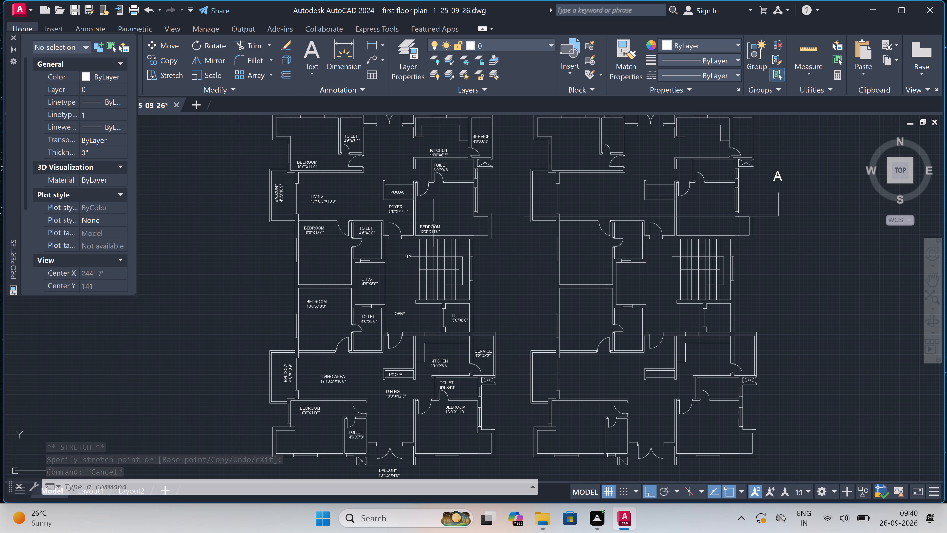
pyautogui.scroll(-1, 434, 223)
pyautogui.scroll(1, 434, 223)
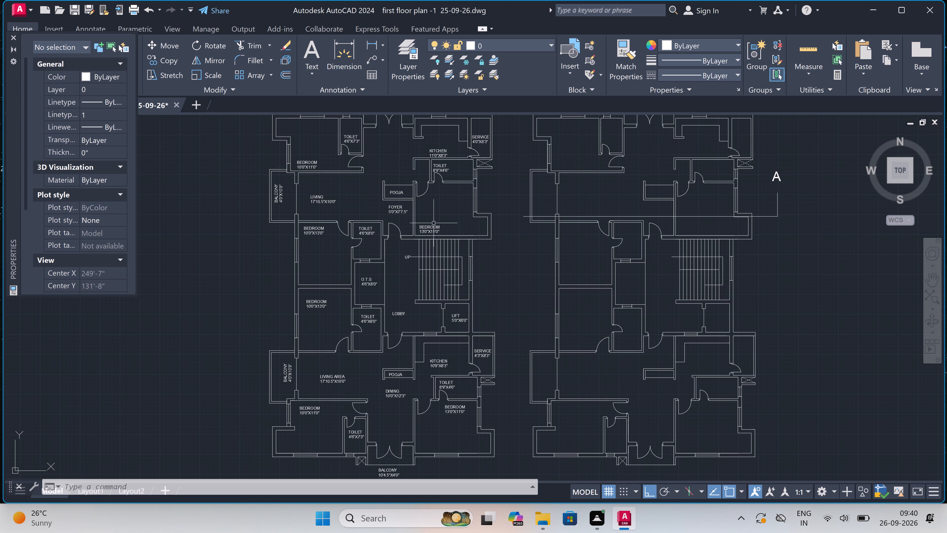
pyautogui.click(10, 33)
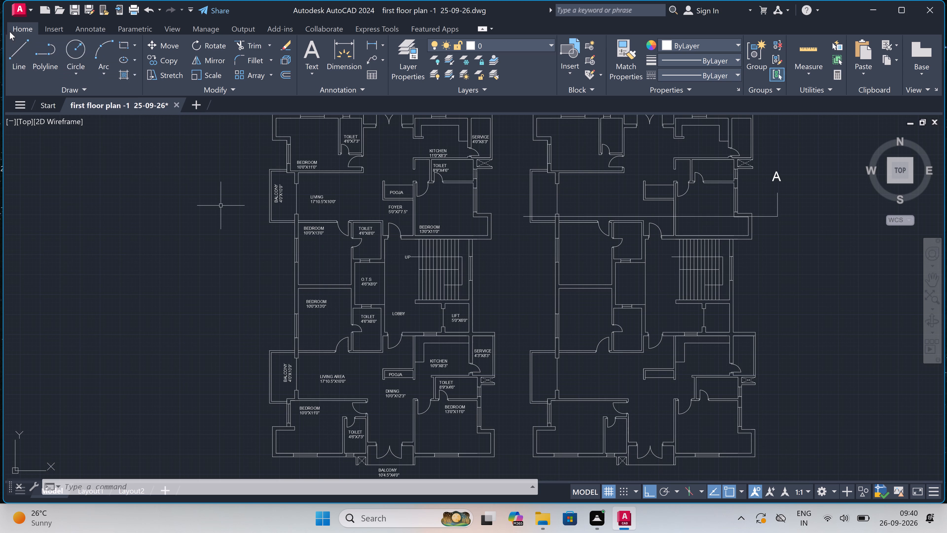
# Find the drawing GROUND, 1ST , AND 2ND FLOOR PLAN -4 24-09-26.dwg among the recent documents and open it.
pyautogui.moveTo(14, 5); pyautogui.dragTo(16, 9)
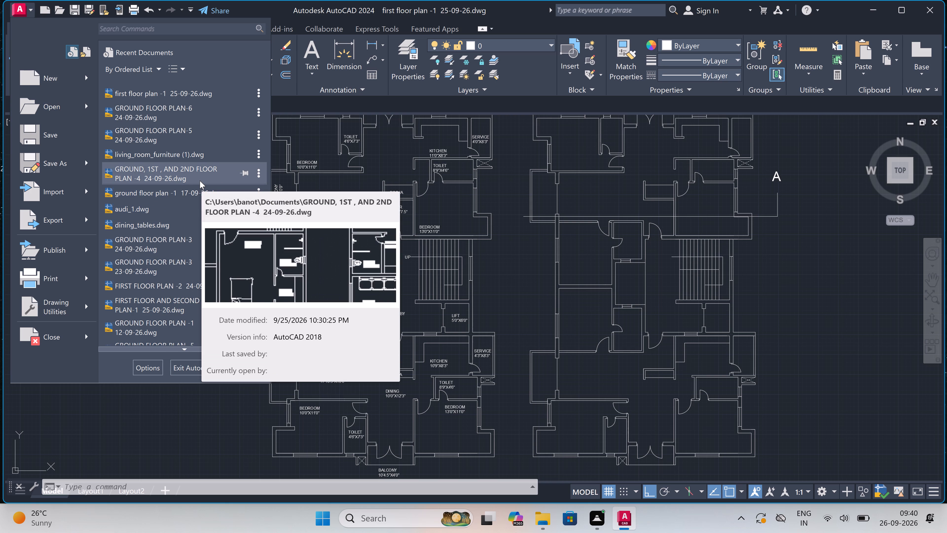
pyautogui.scroll(-1, 200, 181)
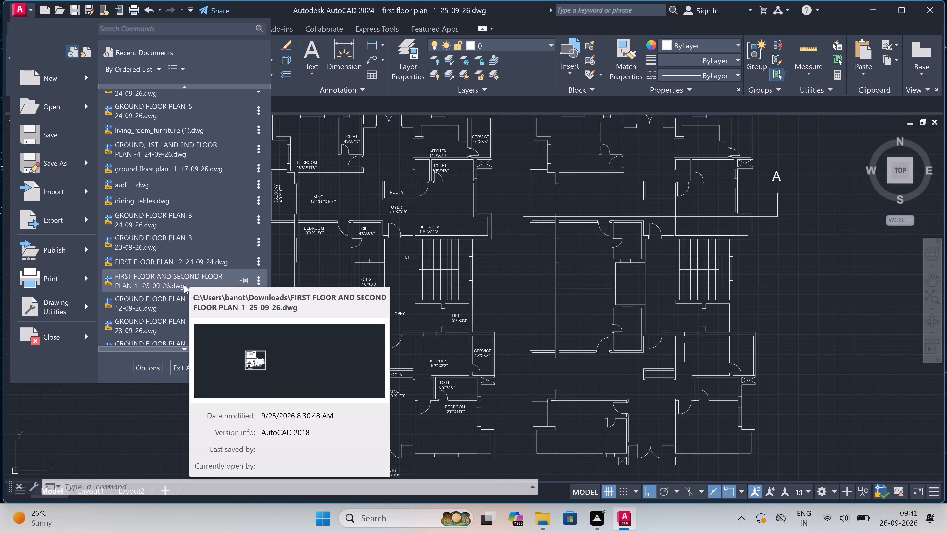
pyautogui.scroll(-1, 184, 285)
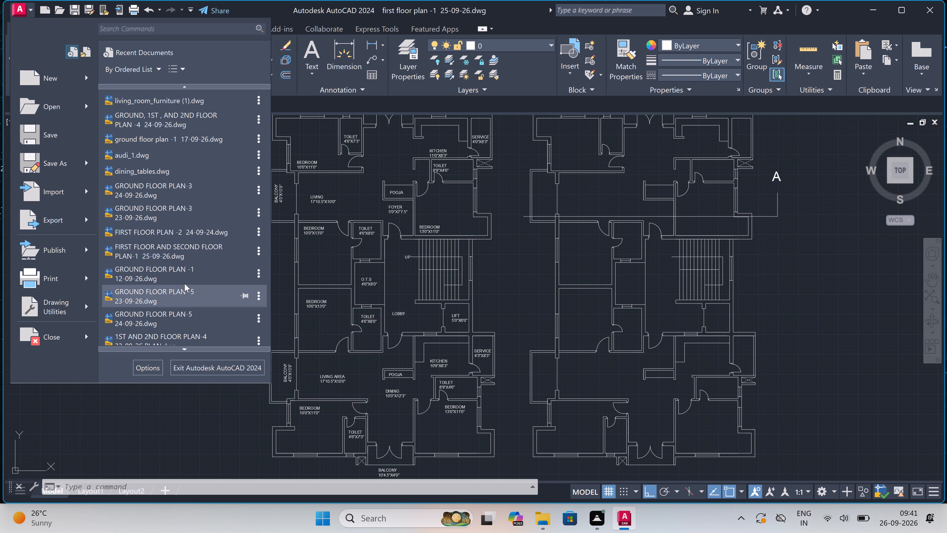
pyautogui.scroll(-1, 184, 284)
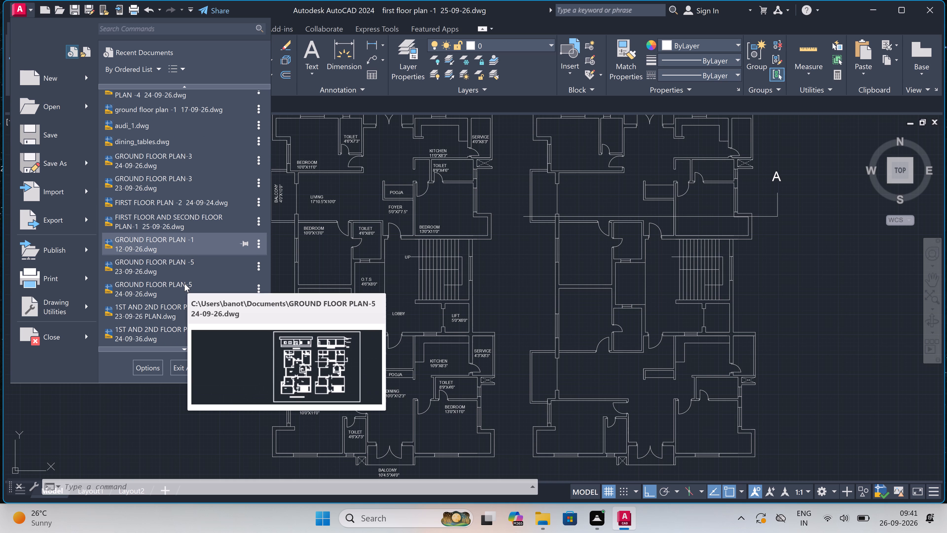
pyautogui.scroll(-2, 184, 284)
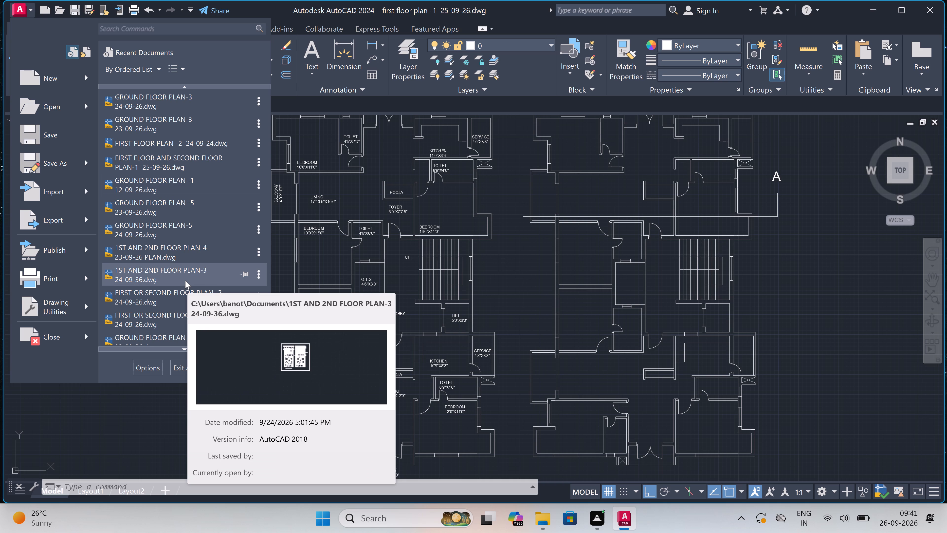
pyautogui.scroll(-4, 185, 281)
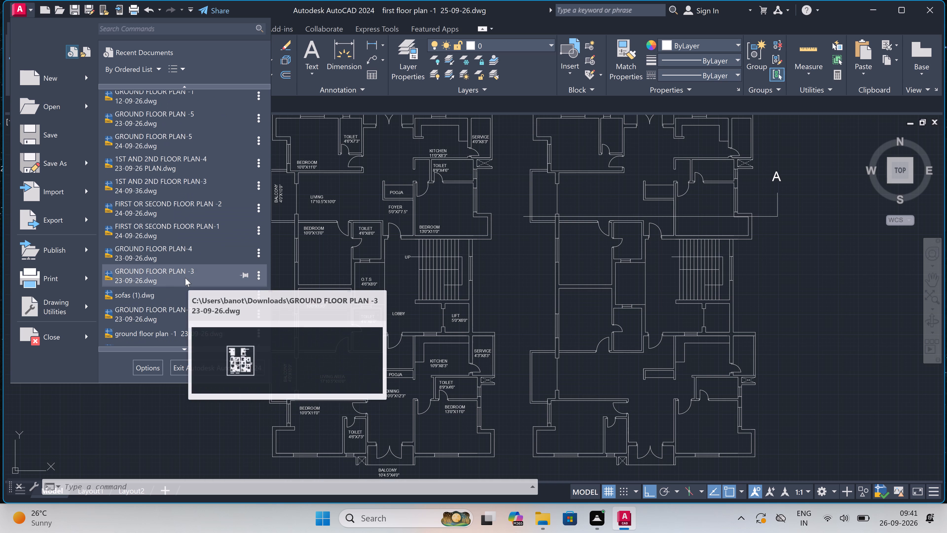
pyautogui.scroll(-4, 185, 278)
pyautogui.scroll(4, 185, 278)
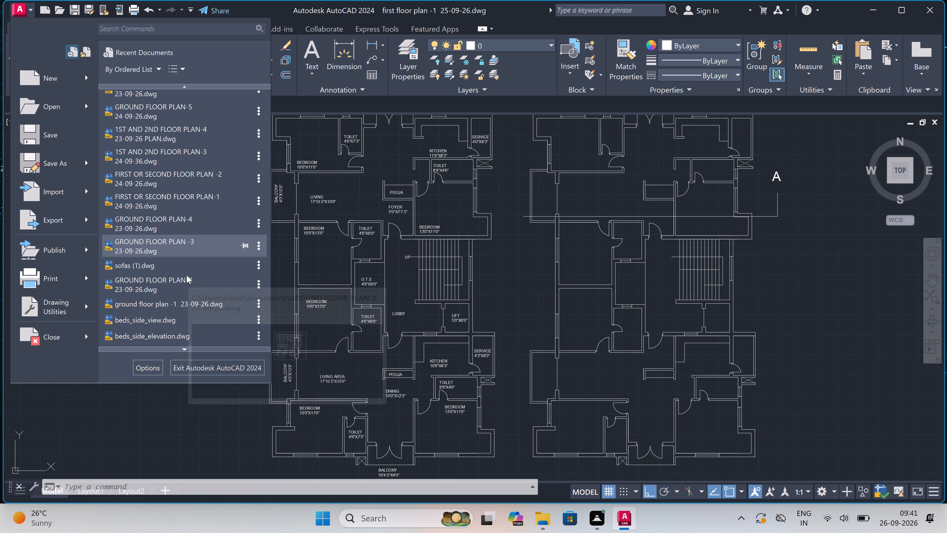
pyautogui.scroll(3, 186, 275)
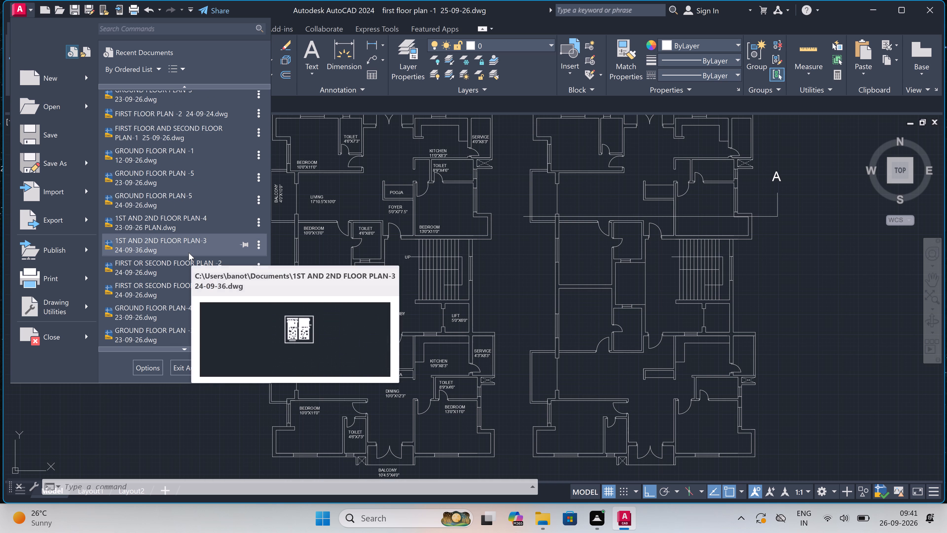
pyautogui.scroll(2, 189, 252)
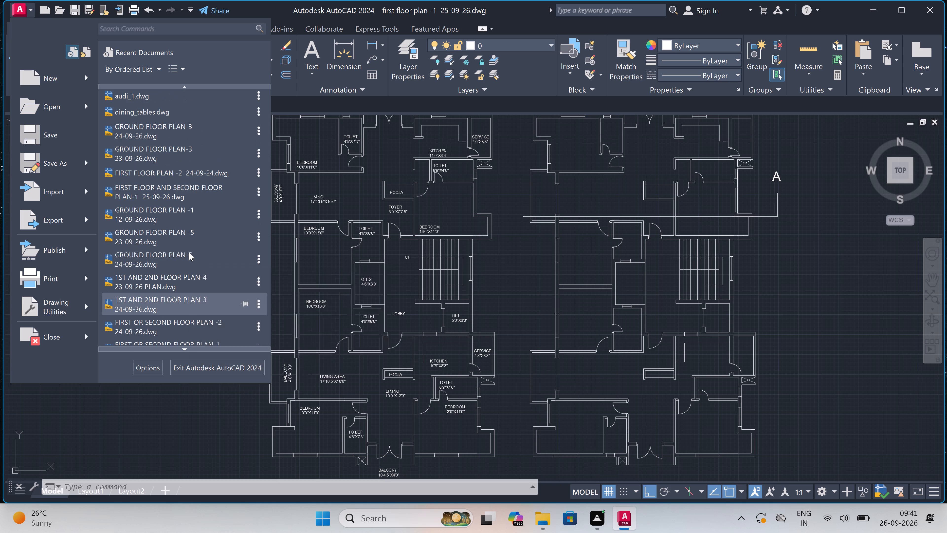
pyautogui.scroll(4, 189, 250)
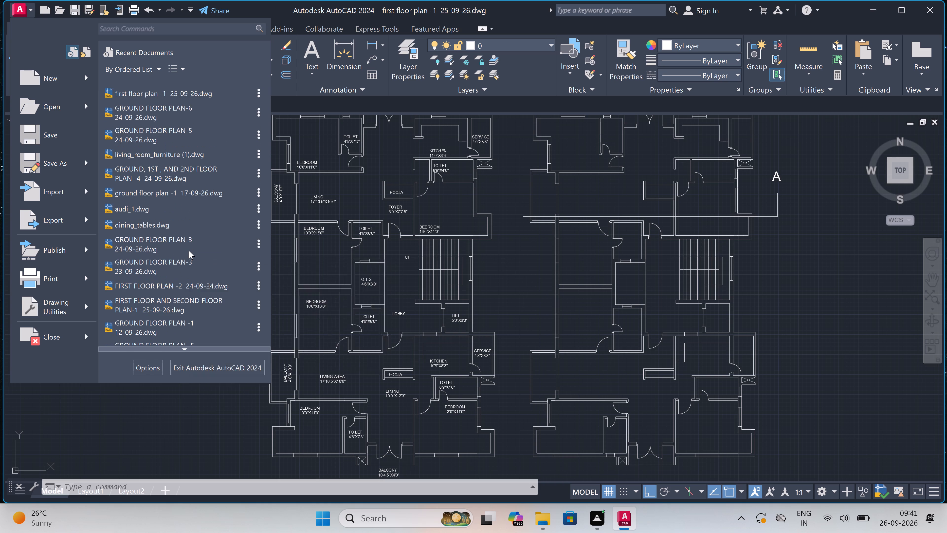
pyautogui.scroll(2, 189, 250)
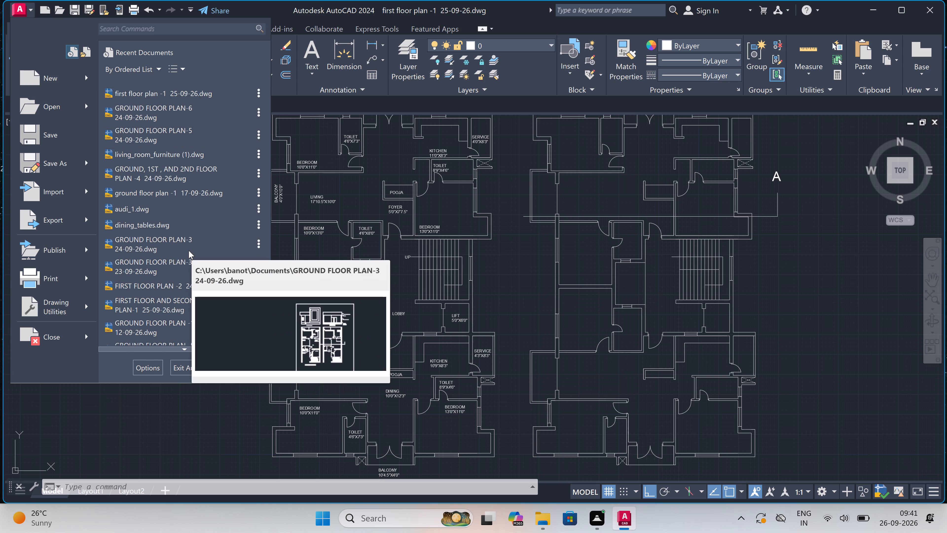
pyautogui.scroll(-2, 189, 250)
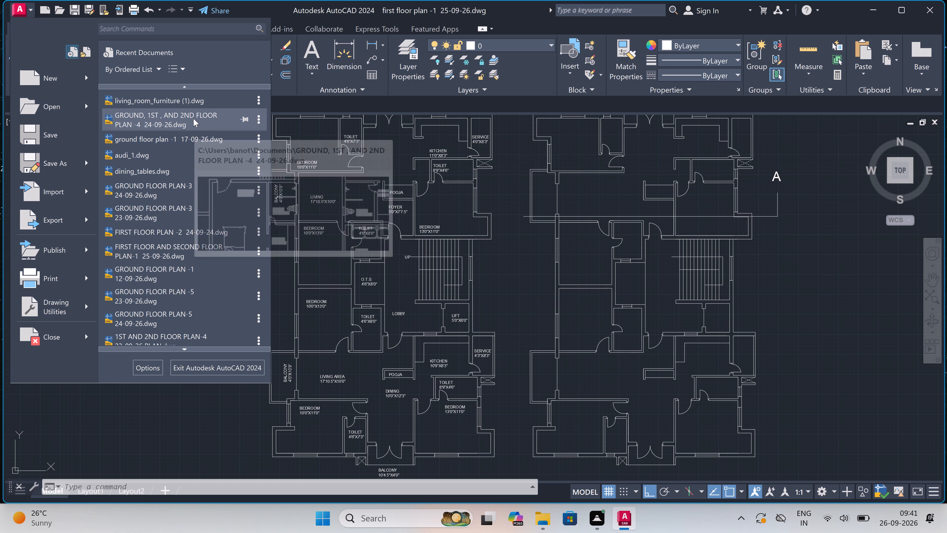
pyautogui.scroll(-2, 193, 118)
pyautogui.scroll(2, 193, 118)
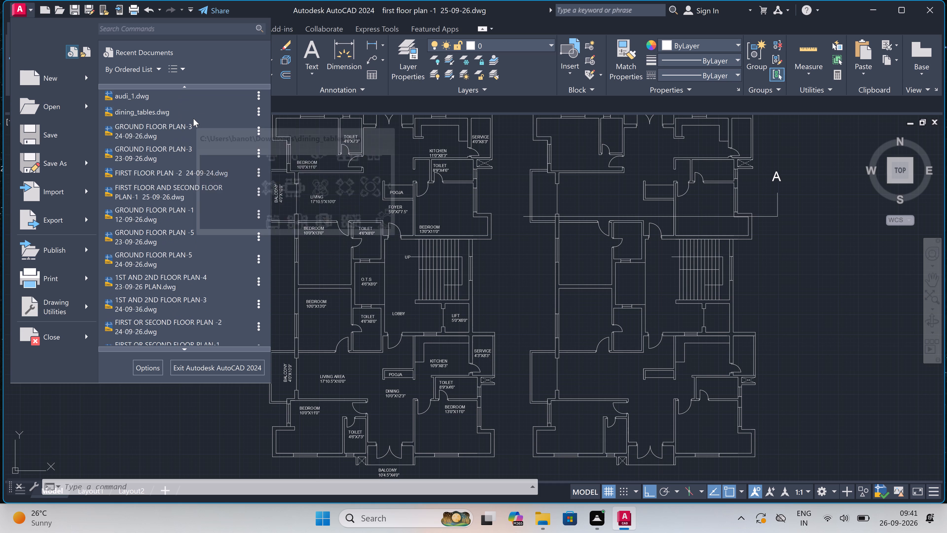
pyautogui.scroll(1, 193, 118)
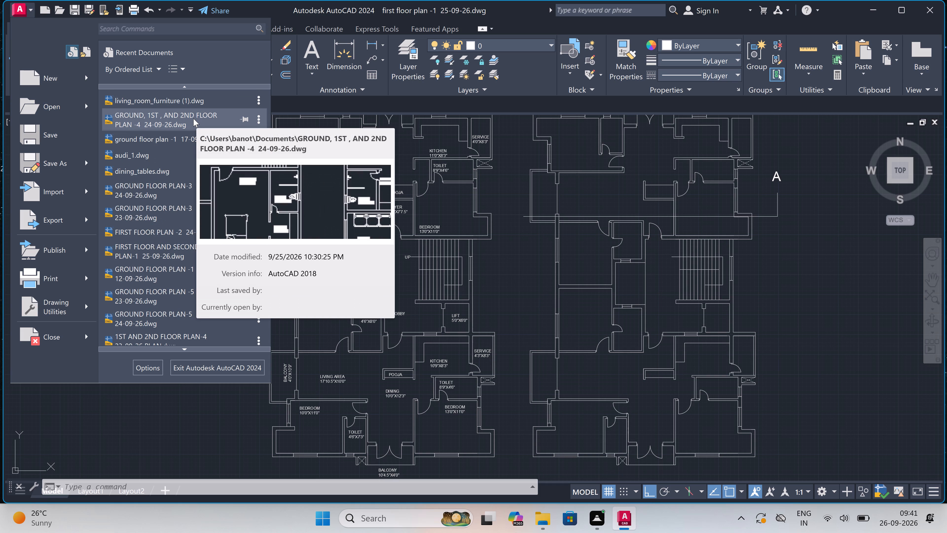
pyautogui.doubleClick(193, 118)
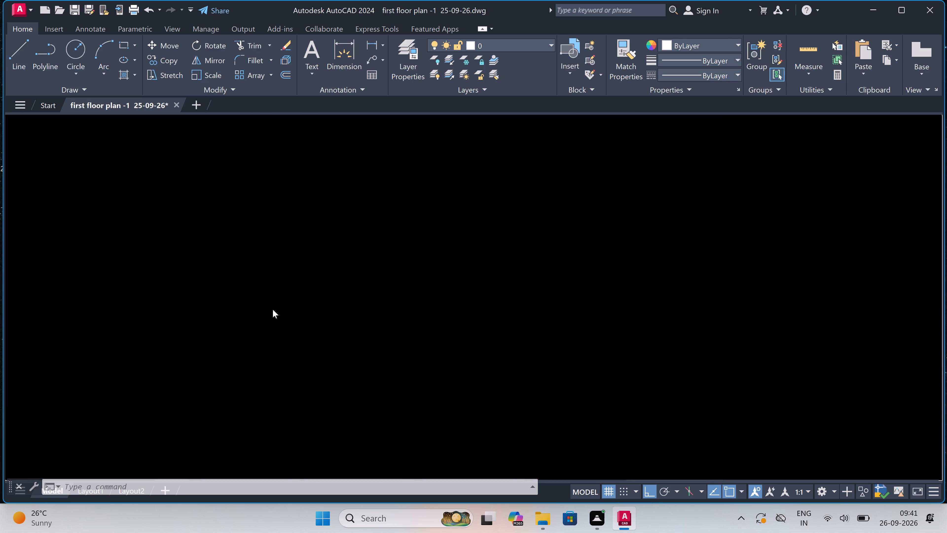
# Copy the ground floor plan's bedroom bed, the adjoining toilet's WC and the two drawing room sofas to the clipboard.
pyautogui.scroll(-6, 333, 312)
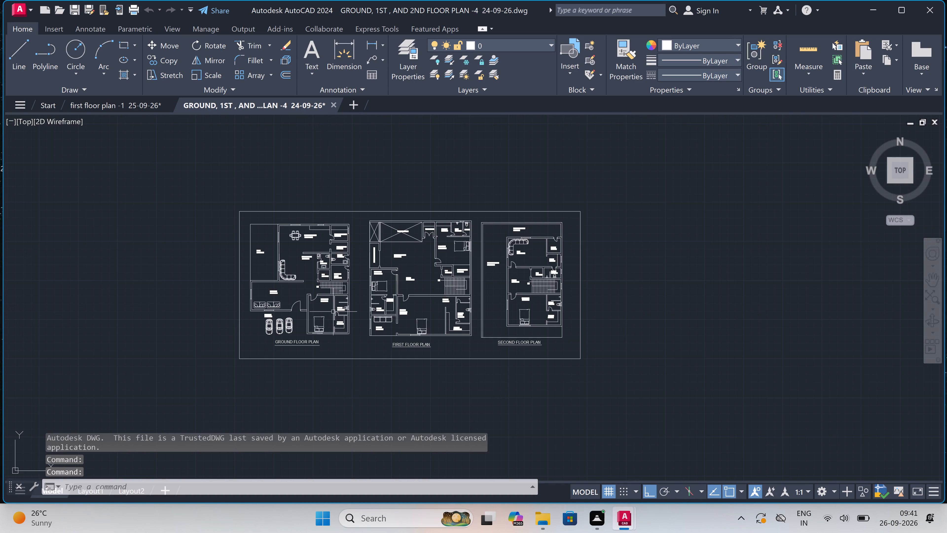
pyautogui.scroll(4, 333, 312)
pyautogui.scroll(-3, 333, 312)
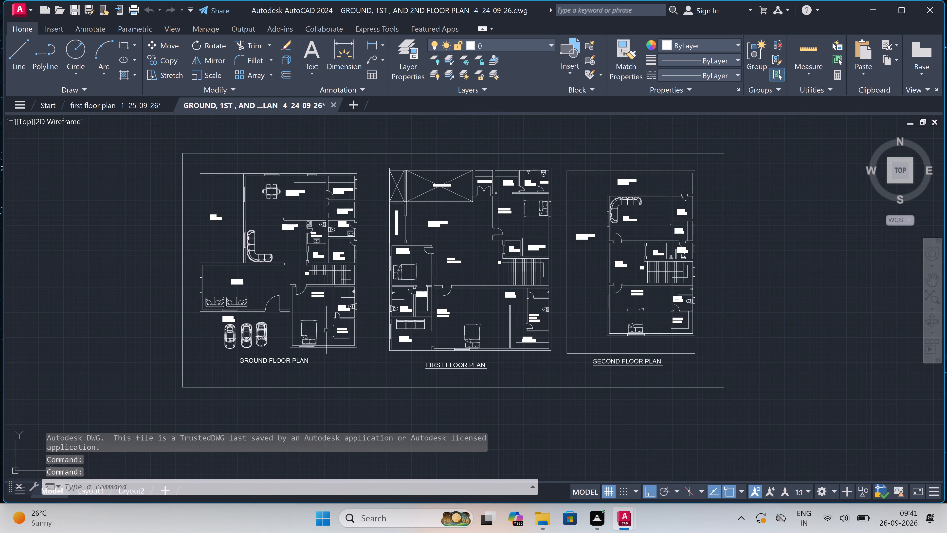
pyautogui.scroll(3, 323, 339)
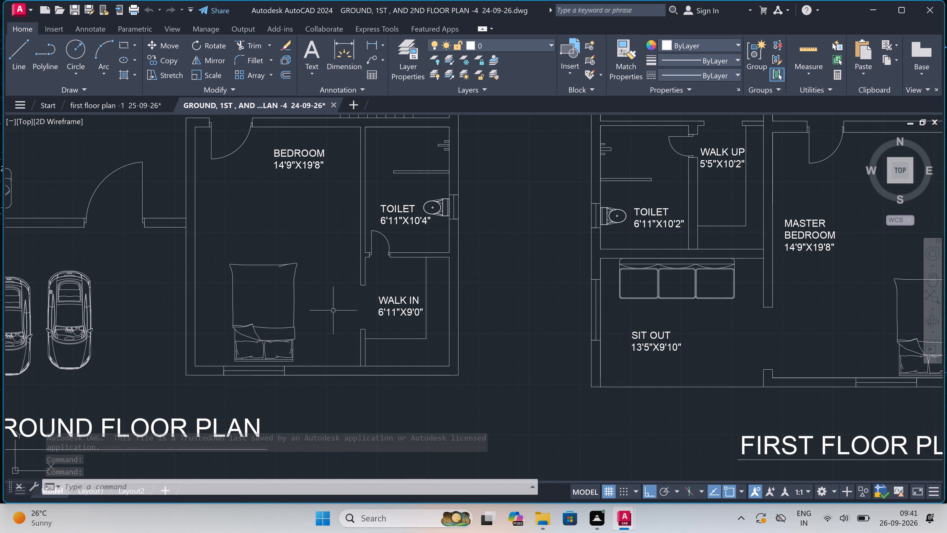
pyautogui.click(315, 229)
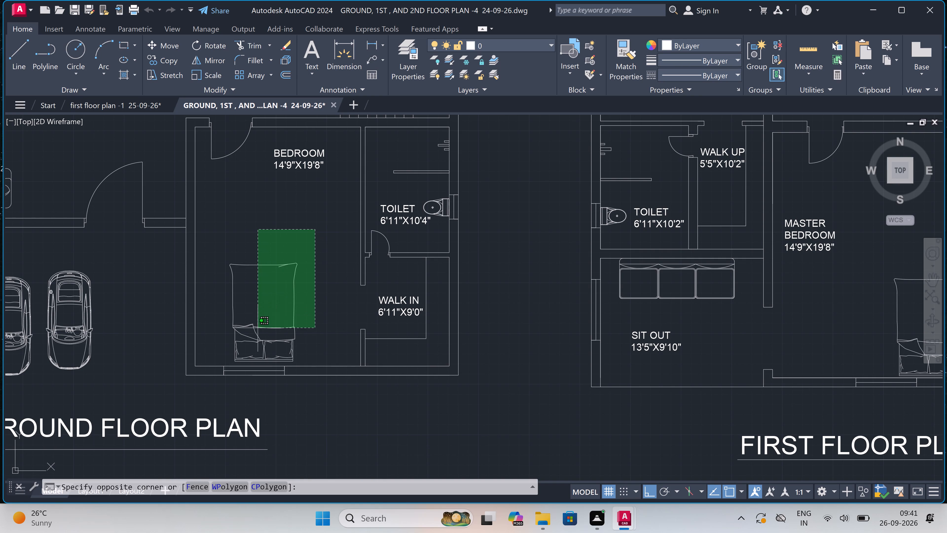
pyautogui.scroll(3, 205, 371)
pyautogui.click(223, 347)
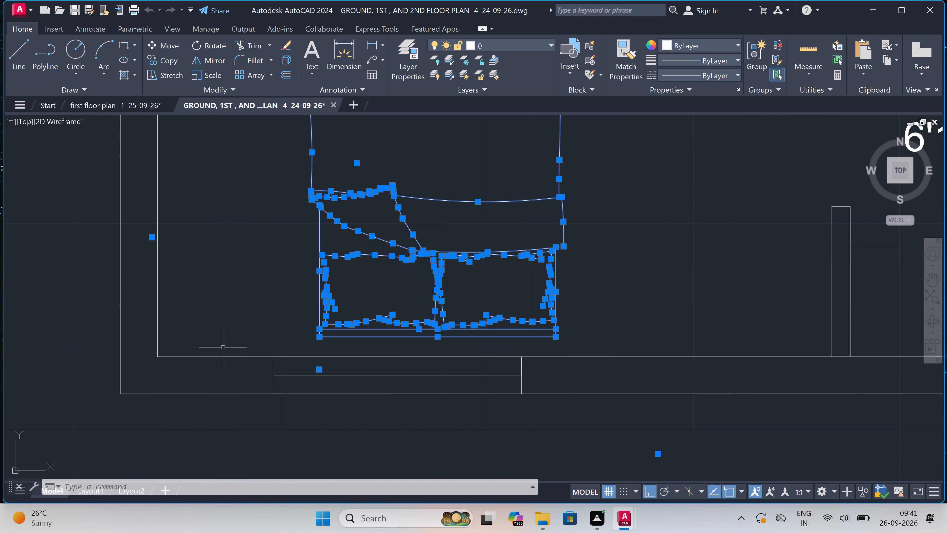
pyautogui.scroll(-6, 223, 347)
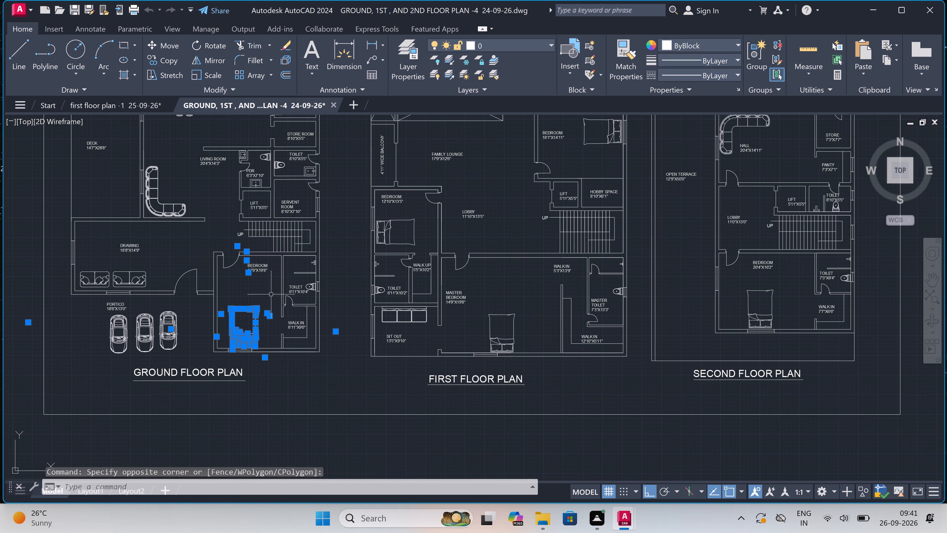
pyautogui.scroll(4, 277, 292)
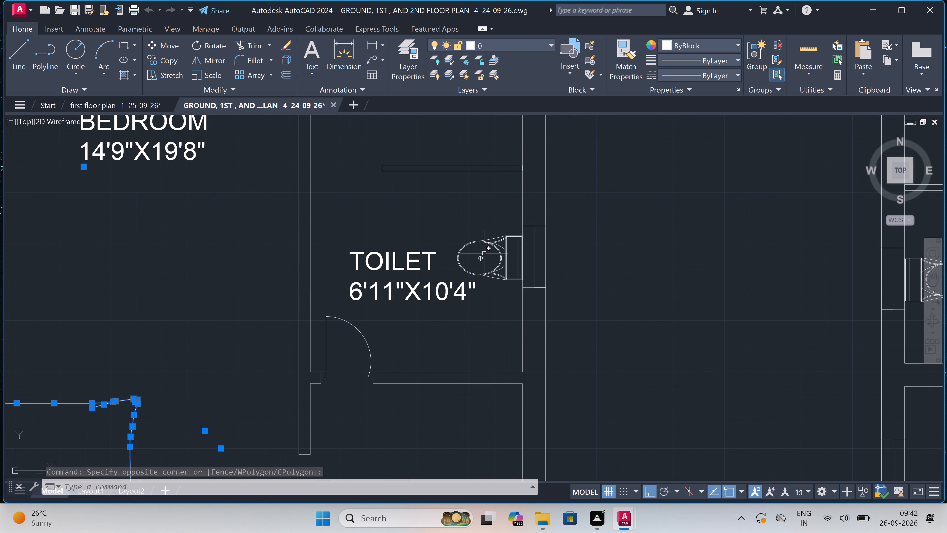
pyautogui.click(493, 242)
pyautogui.scroll(-5, 394, 269)
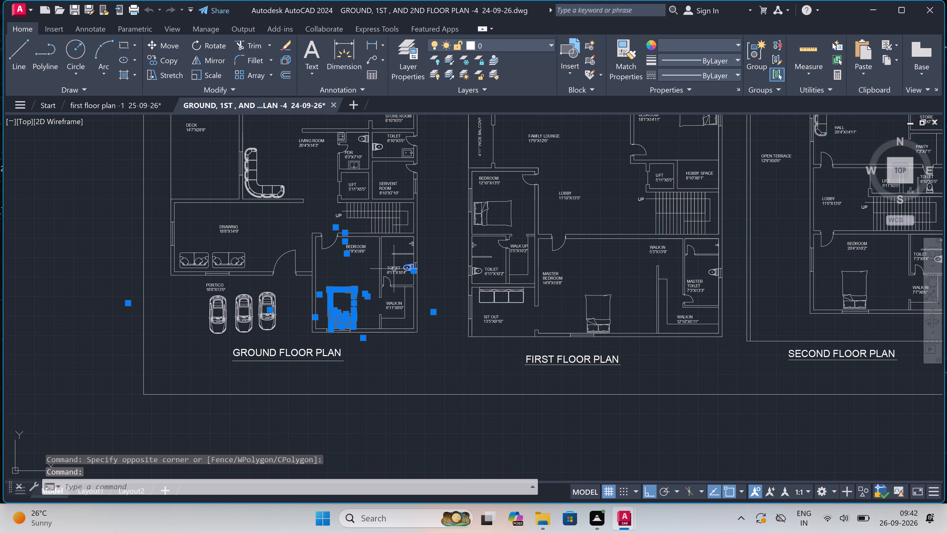
pyautogui.scroll(-1, 393, 268)
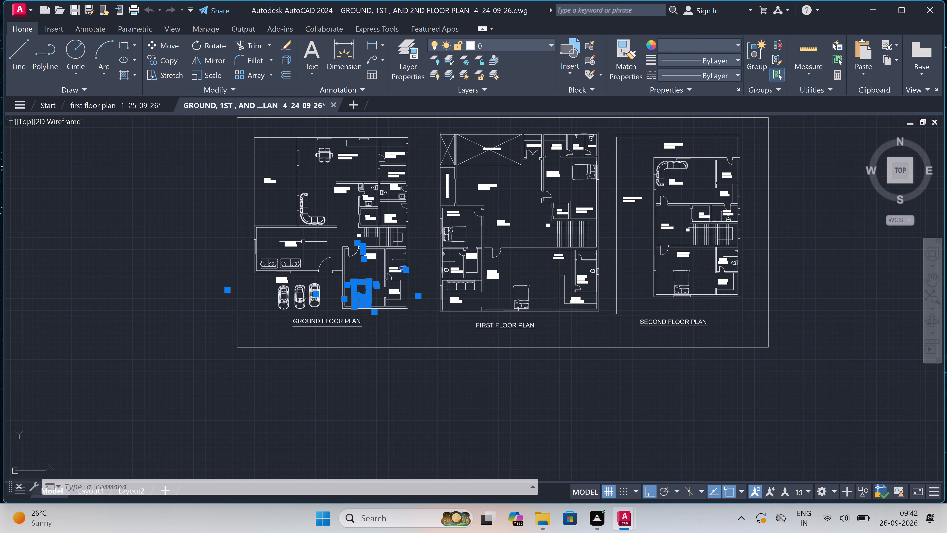
pyautogui.scroll(4, 272, 248)
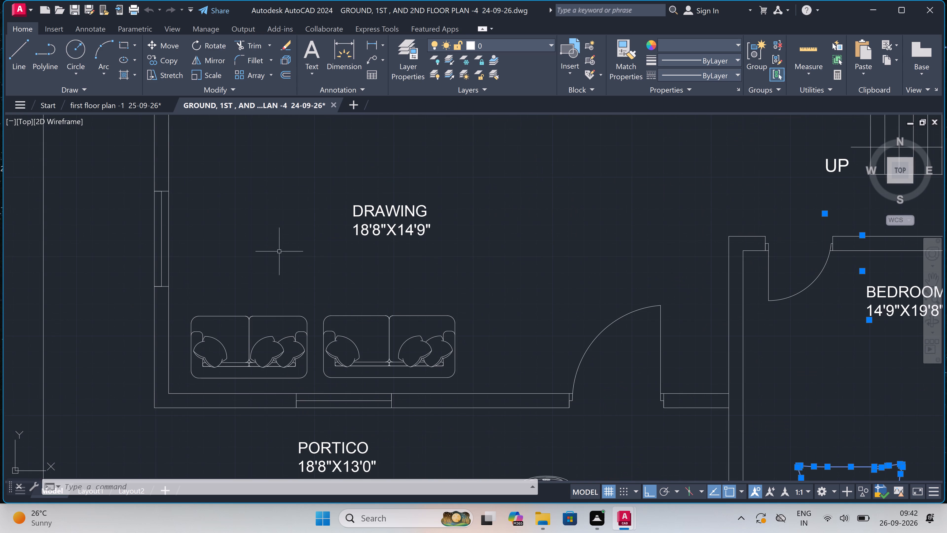
pyautogui.moveTo(473, 278); pyautogui.dragTo(473, 283)
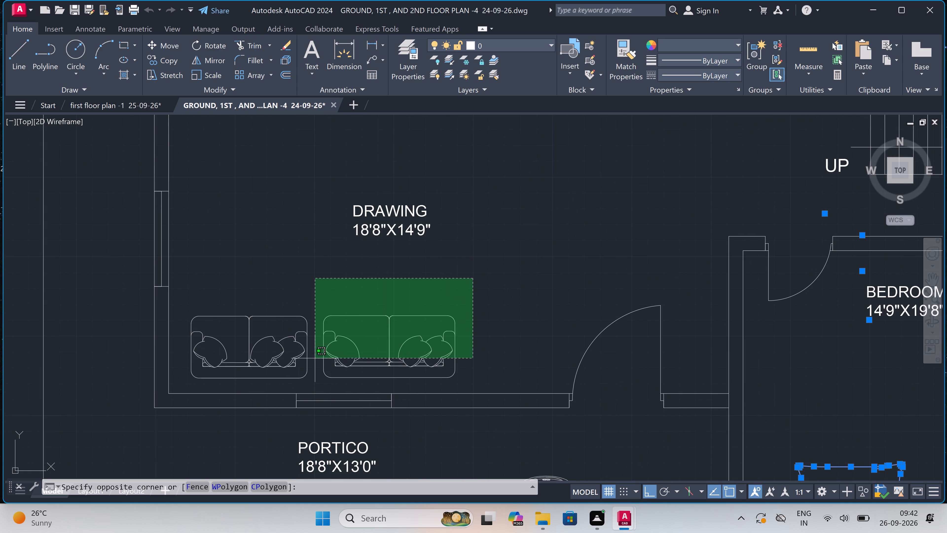
pyautogui.click(174, 387)
pyautogui.hotkey('ctrl', 'c')
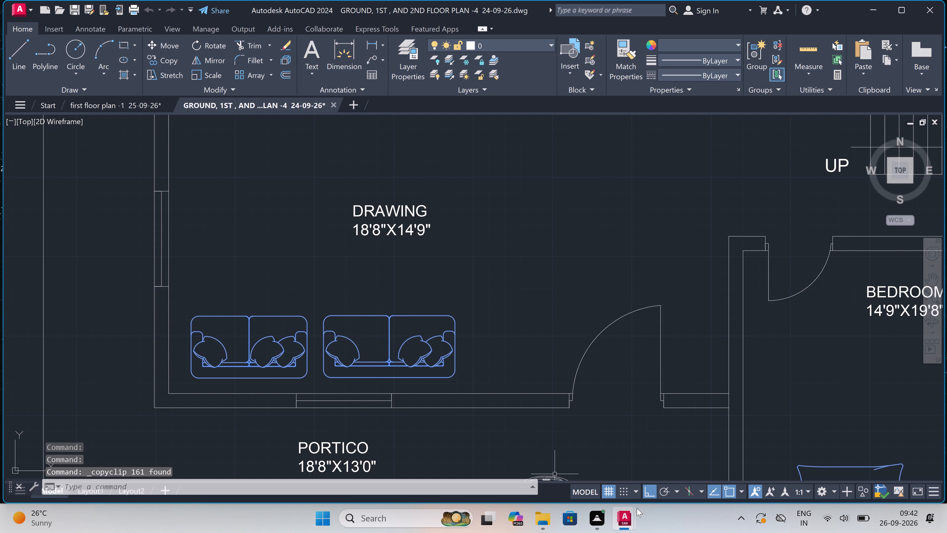
# Paste the copied bed, WC and sofas into first floor plan -1 25-09-26, in the open space west of the labelled plan.
pyautogui.click(533, 450)
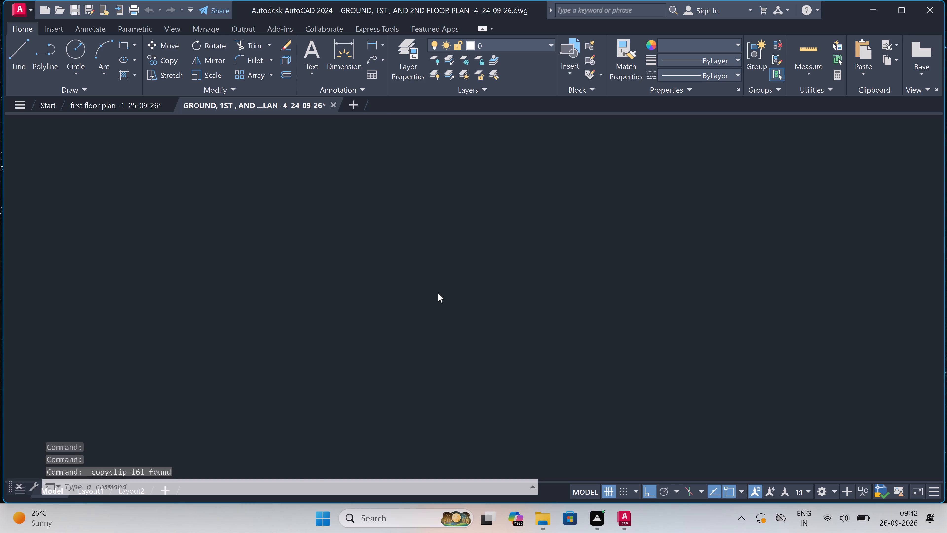
pyautogui.hotkey('ctrl', 'v')
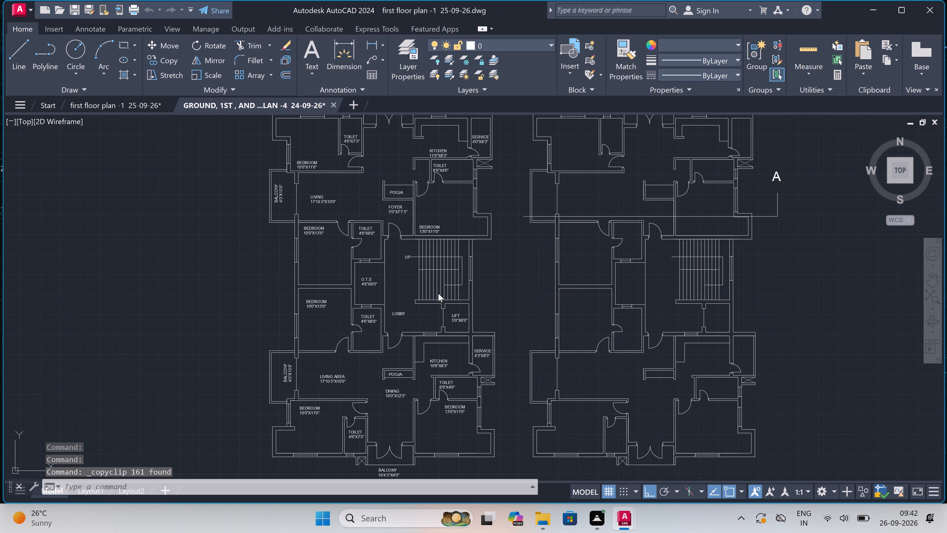
pyautogui.scroll(-2, 416, 252)
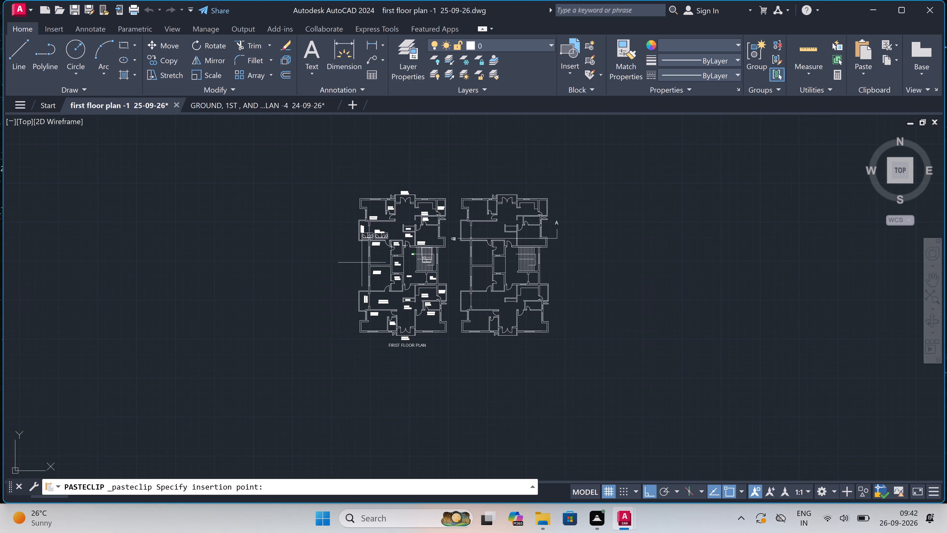
pyautogui.scroll(2, 206, 286)
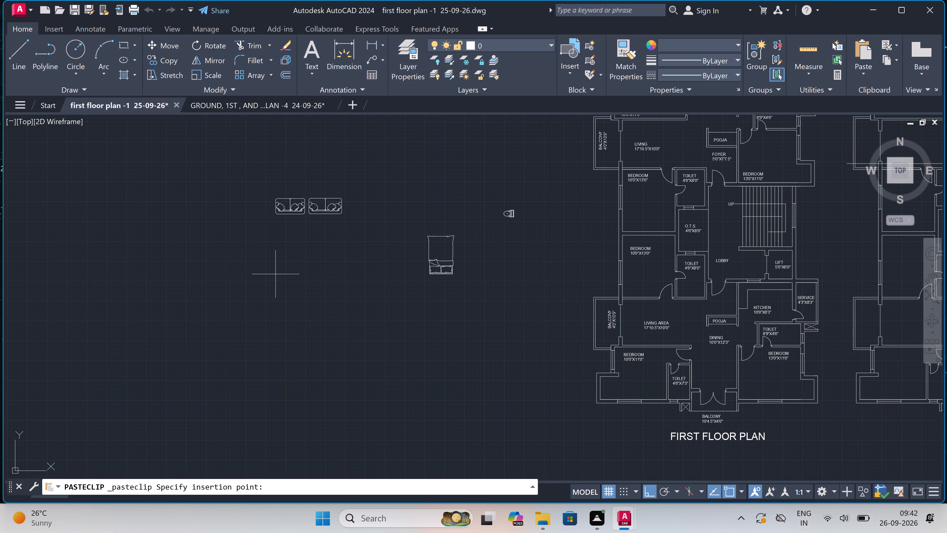
pyautogui.click(367, 289)
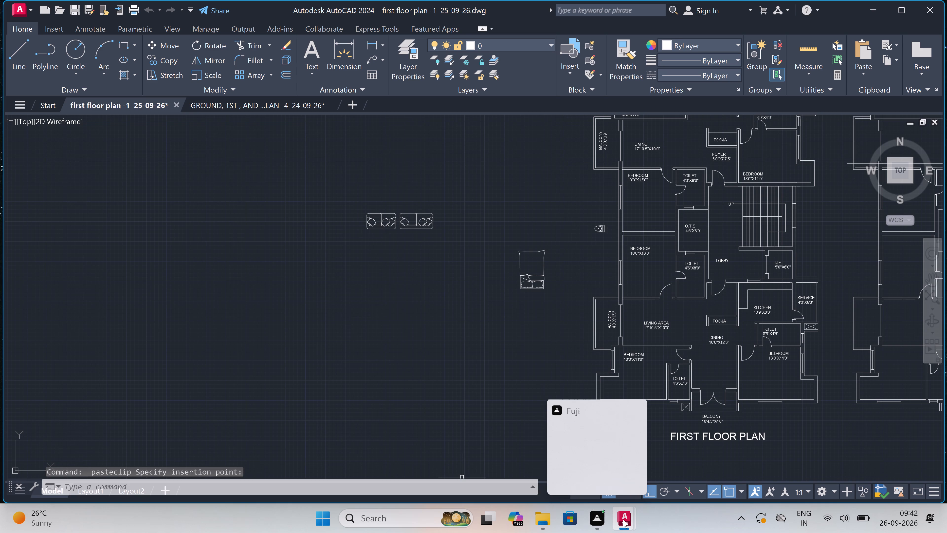
# Return to the ground, 1st and 2nd floor drawing and copy the ground floor's six-chair dining table set to the clipboard.
pyautogui.click(656, 463)
pyautogui.scroll(-2, 535, 354)
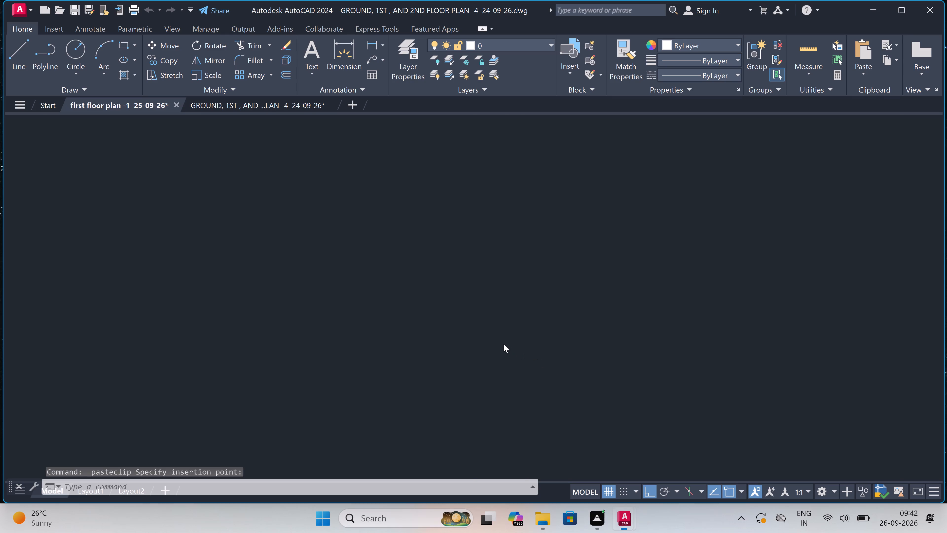
pyautogui.scroll(-7, 504, 344)
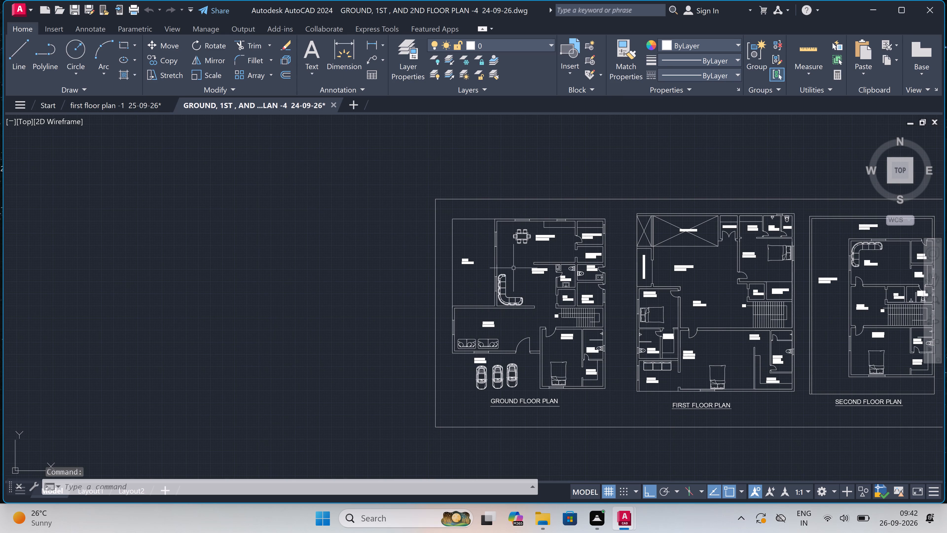
pyautogui.scroll(6, 524, 225)
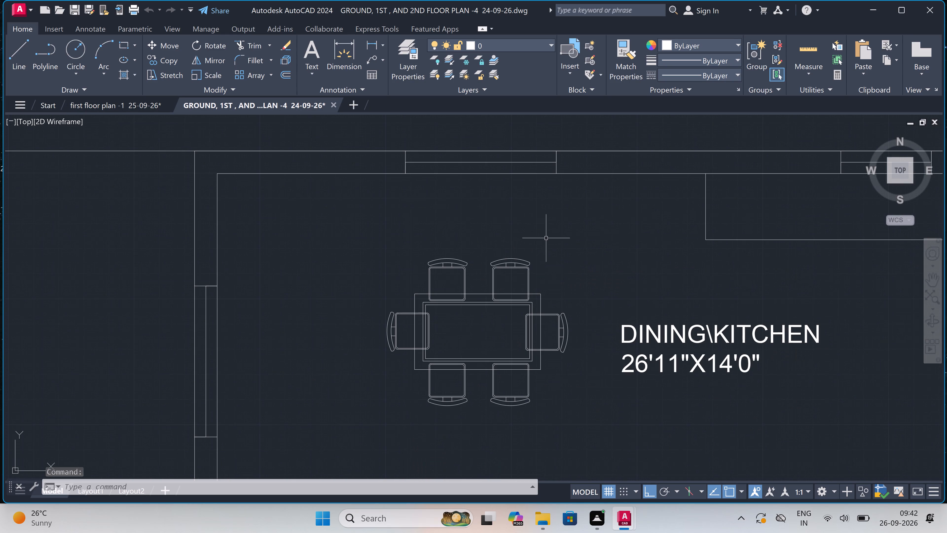
pyautogui.click(565, 246)
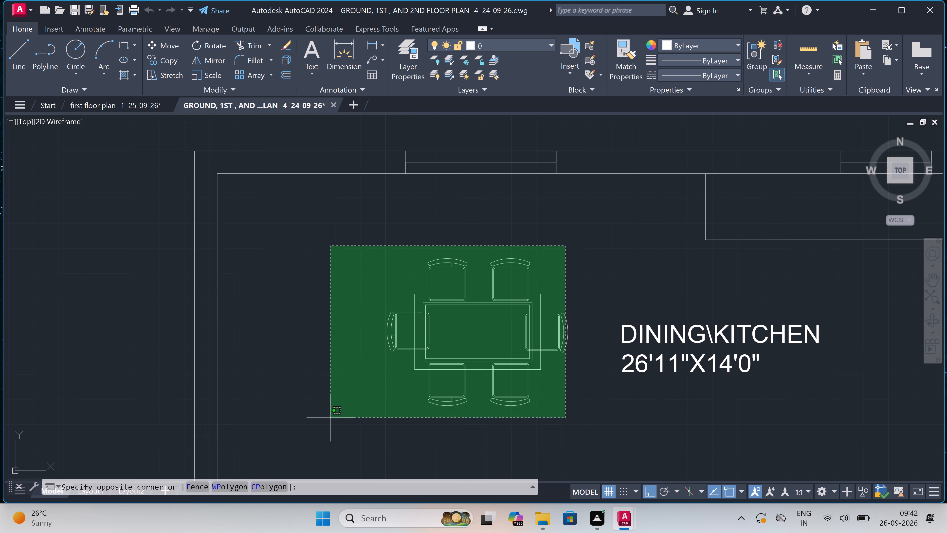
pyautogui.click(353, 427)
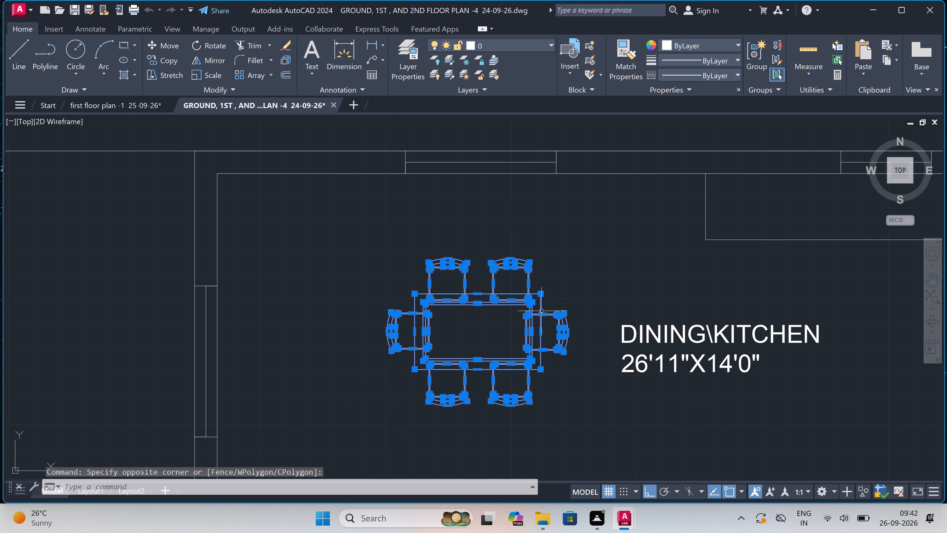
pyautogui.click(582, 305)
pyautogui.click(502, 409)
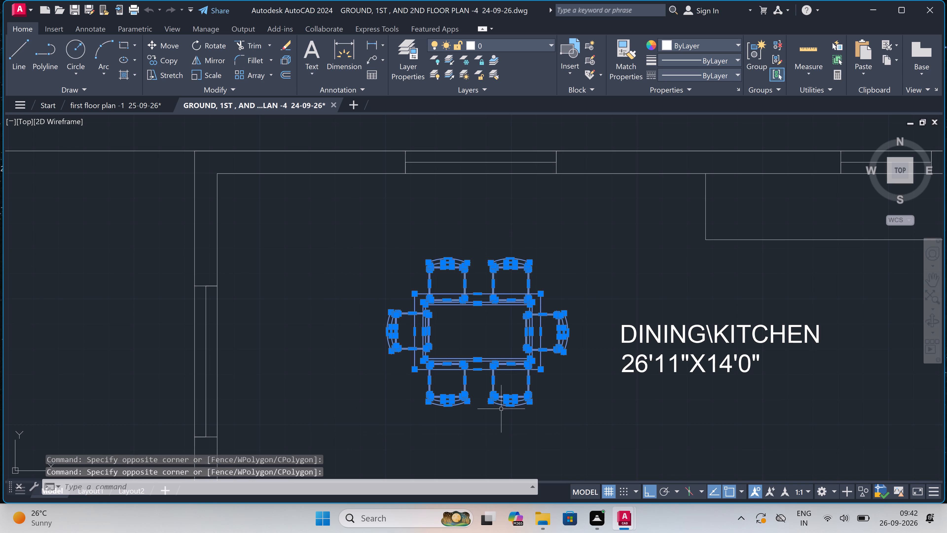
pyautogui.hotkey('ctrl', 'c')
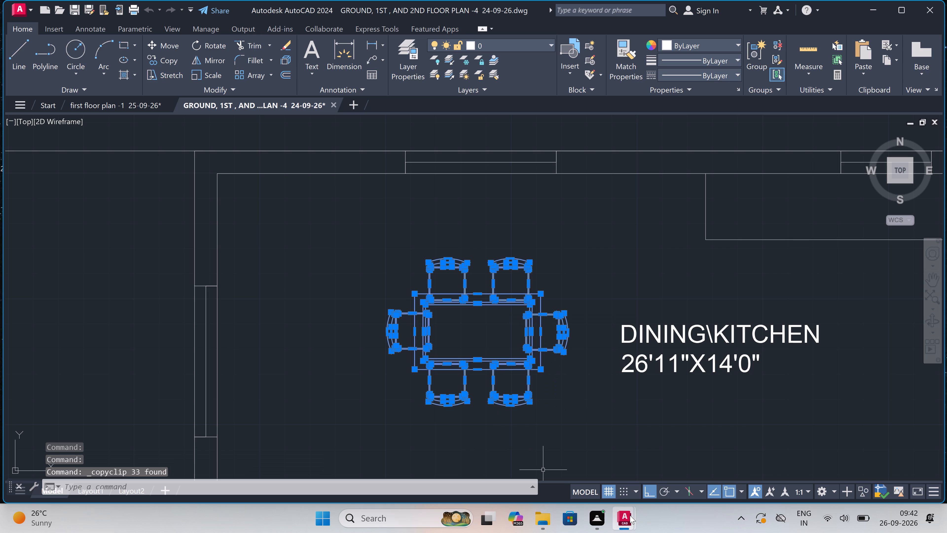
# Paste the dining table set into first floor plan -1 25-09-26, beside the other furniture west of the labelled plan.
pyautogui.click(559, 455)
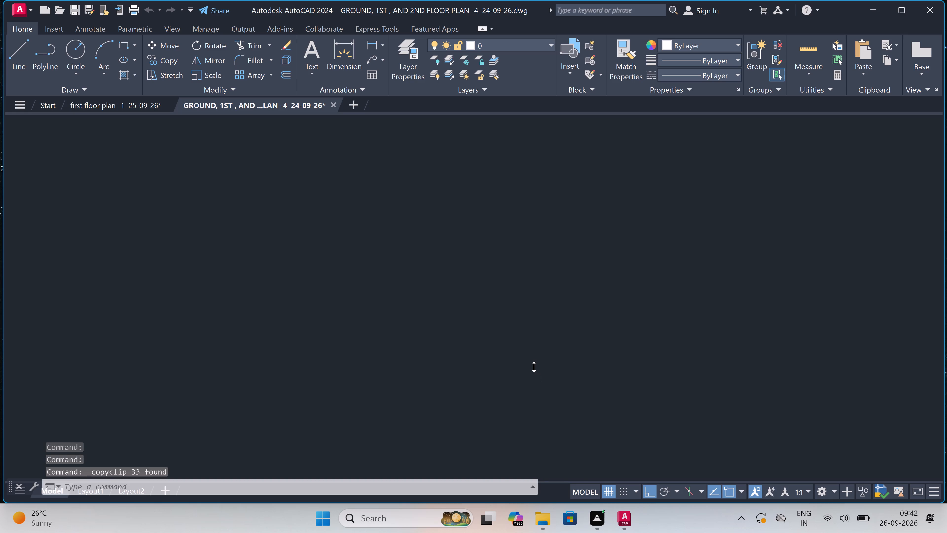
pyautogui.hotkey('ctrl', 'v')
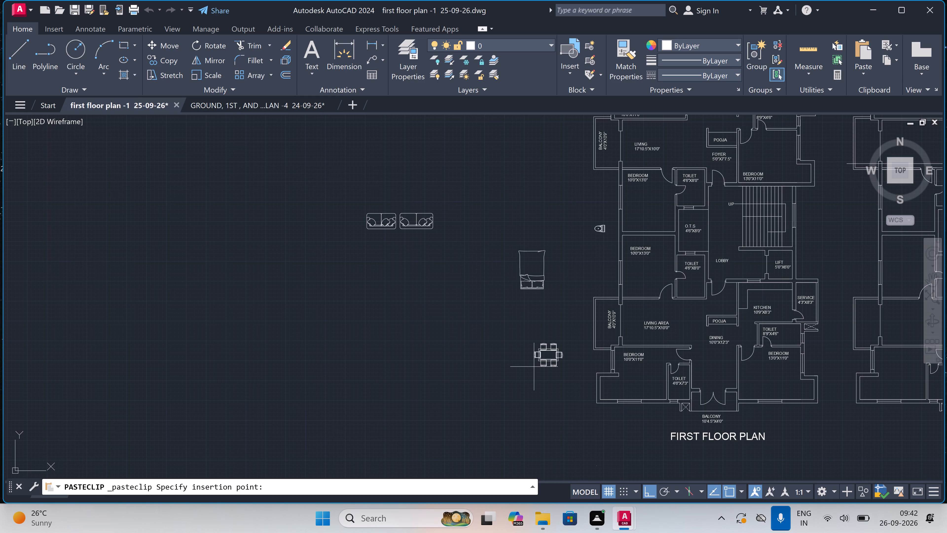
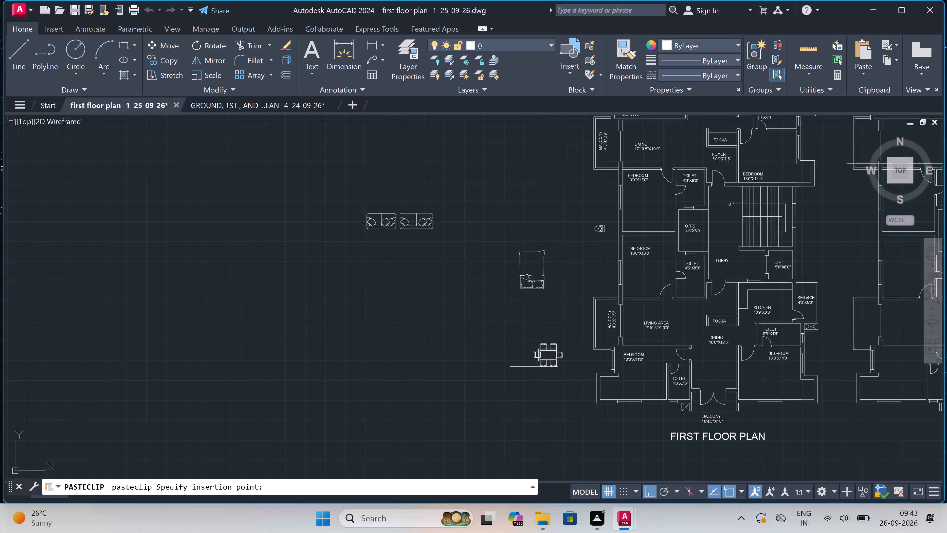
# Place the pasted dining table set in the open space north of the labelled plan, above the upper unit's kitchen.
pyautogui.scroll(-1, 534, 367)
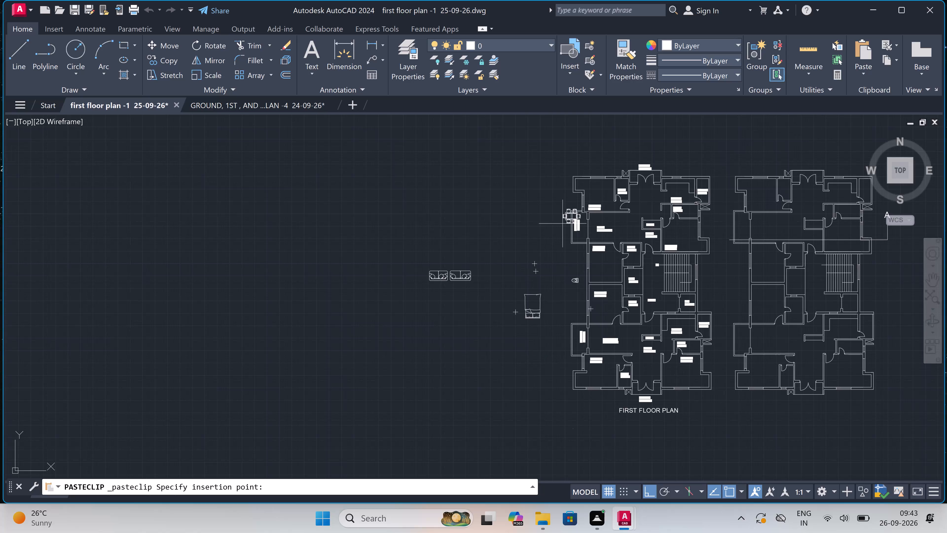
pyautogui.scroll(1, 588, 184)
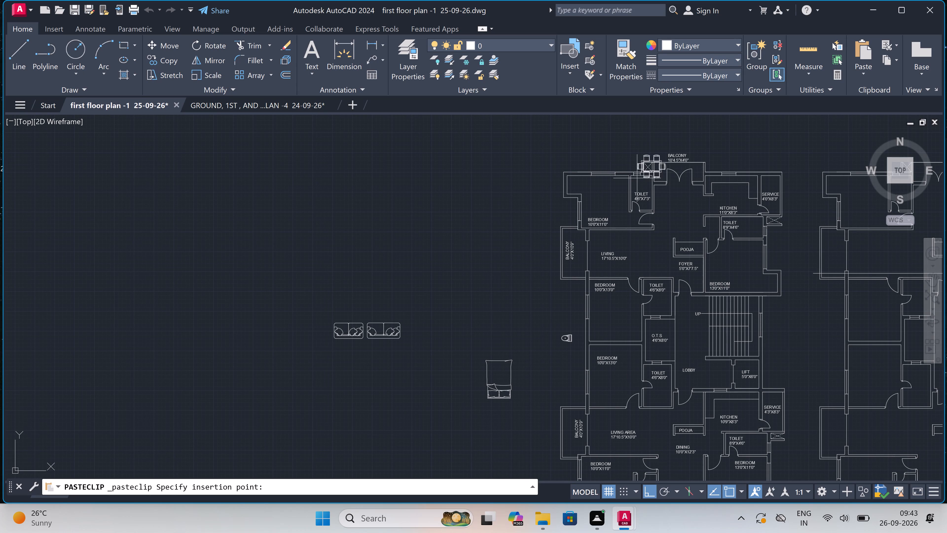
pyautogui.scroll(1, 721, 164)
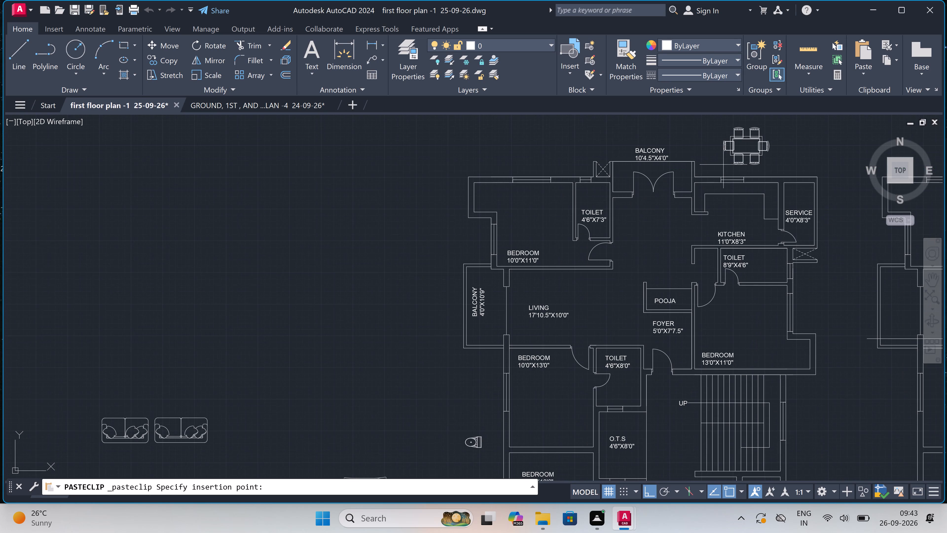
pyautogui.scroll(-1, 428, 249)
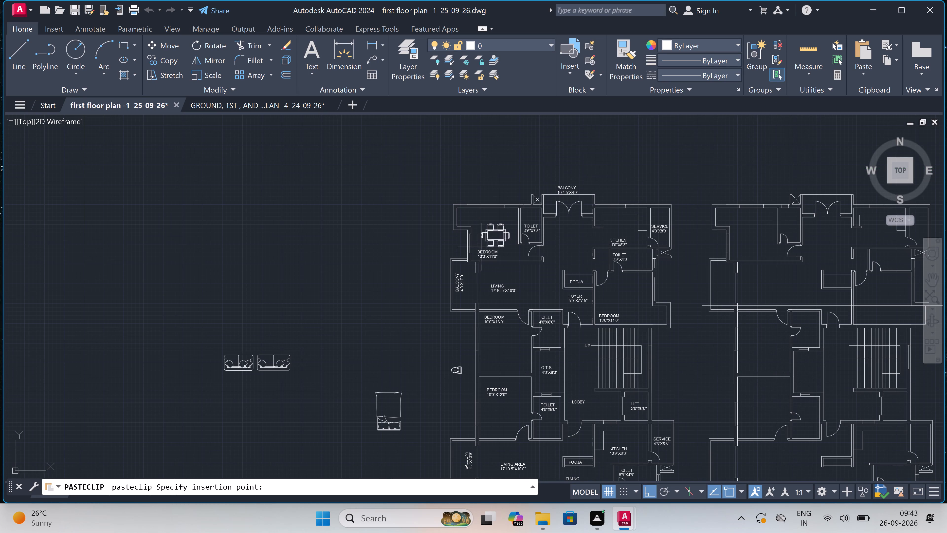
pyautogui.click(607, 177)
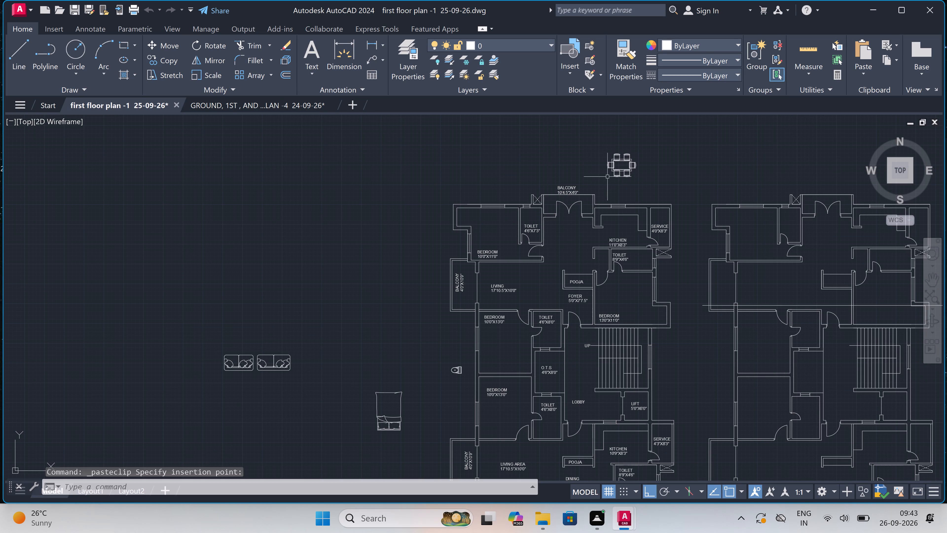
# Move the upper unit's KITCHEN 11'0"X8'3" label north so it sits within the kitchen counter outline.
pyautogui.scroll(-1, 492, 217)
pyautogui.scroll(1, 549, 189)
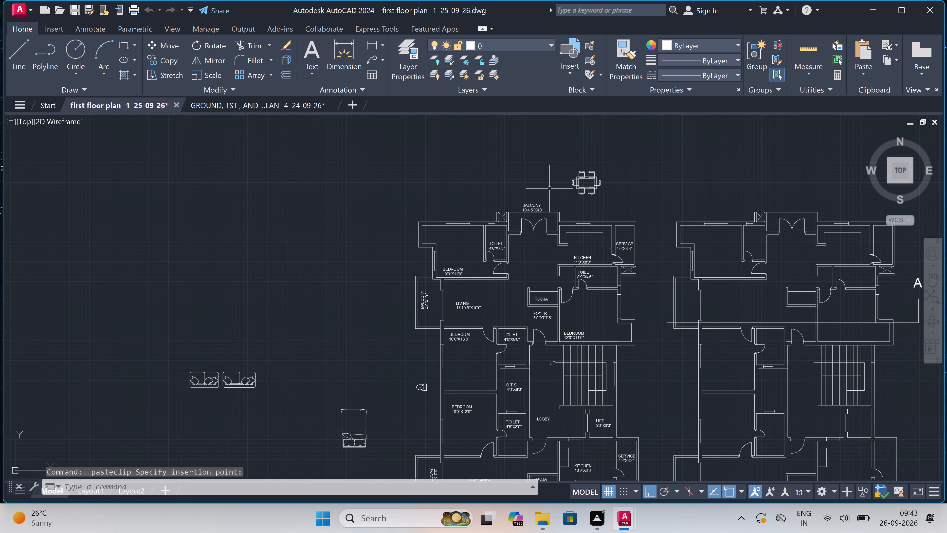
pyautogui.scroll(2, 602, 170)
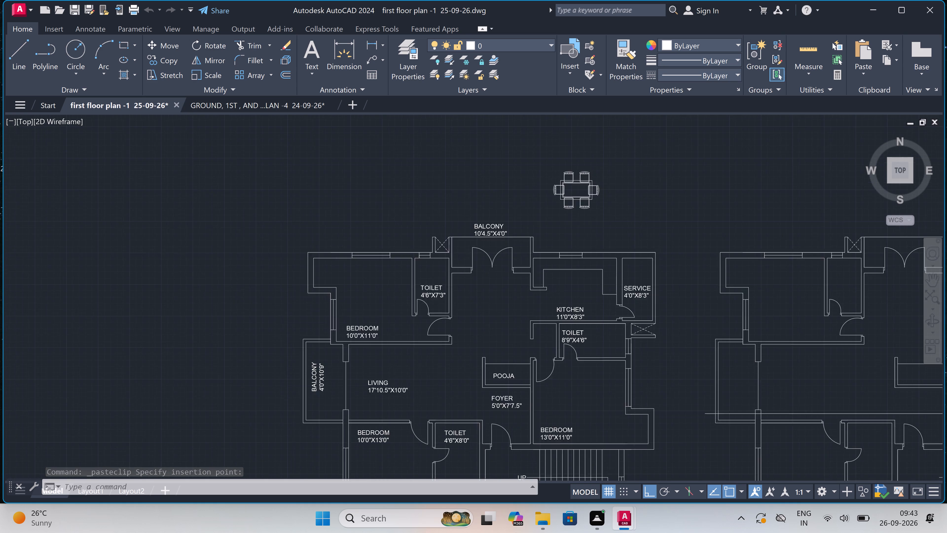
pyautogui.scroll(-1, 596, 183)
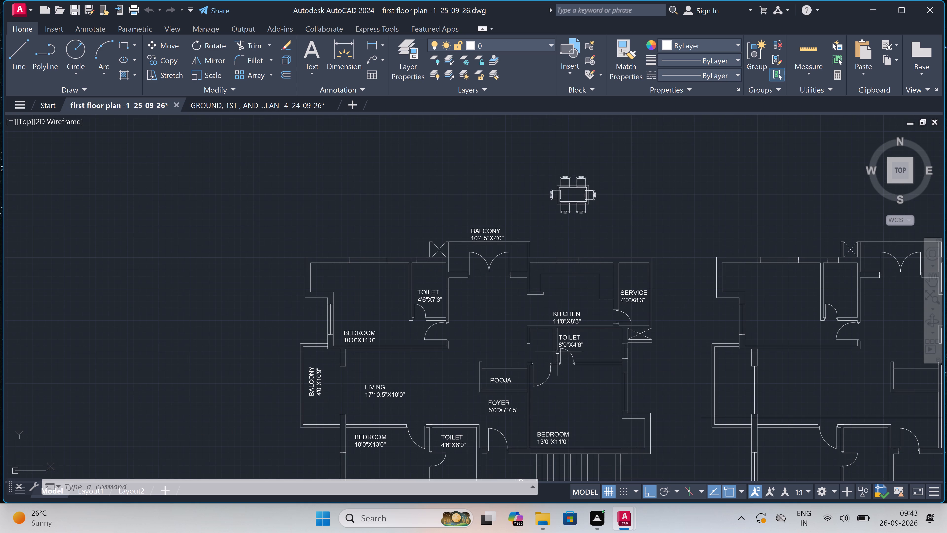
pyautogui.scroll(2, 565, 315)
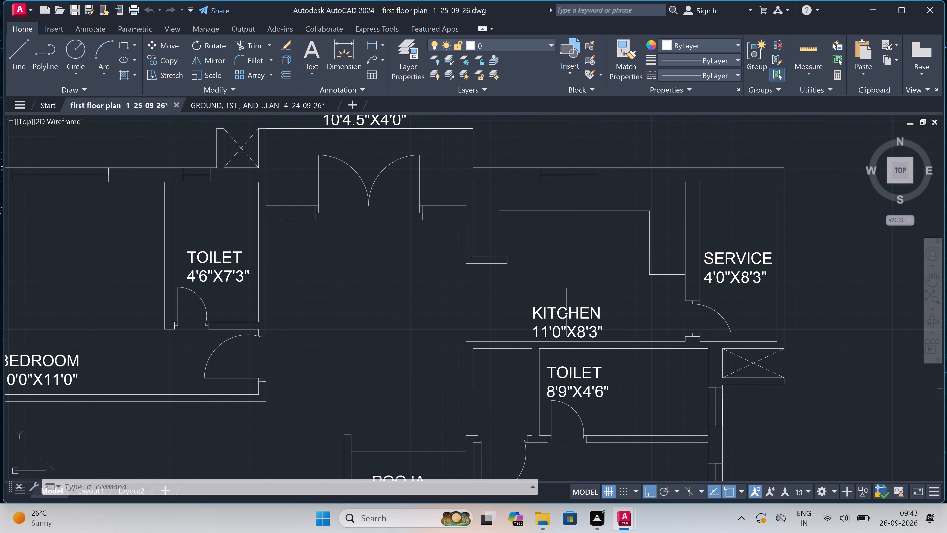
pyautogui.click(566, 312)
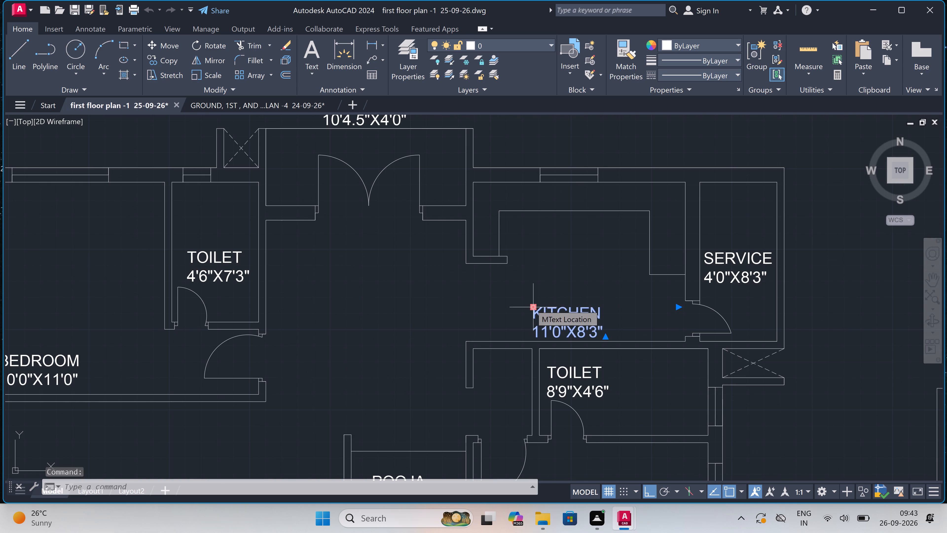
pyautogui.click(531, 305)
pyautogui.doubleClick(539, 242)
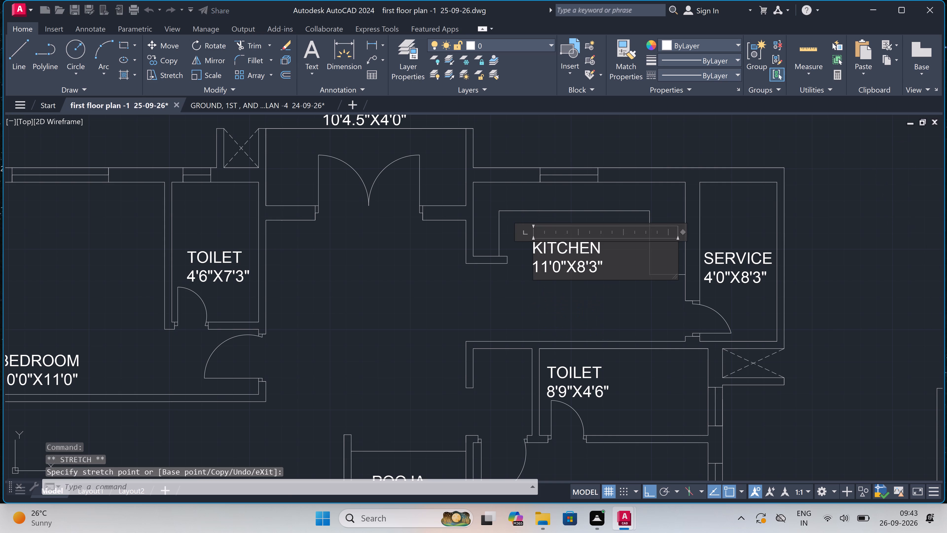
pyautogui.press('Escape')
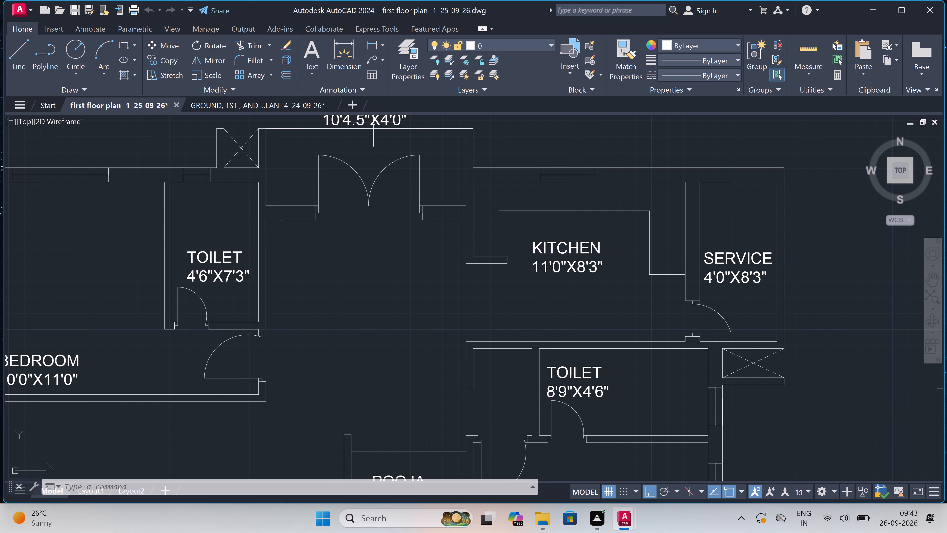
# Scale the six-chair dining table set down freehand about the centre of its table.
pyautogui.scroll(-3, 604, 251)
pyautogui.scroll(2, 581, 256)
pyautogui.scroll(-1, 583, 249)
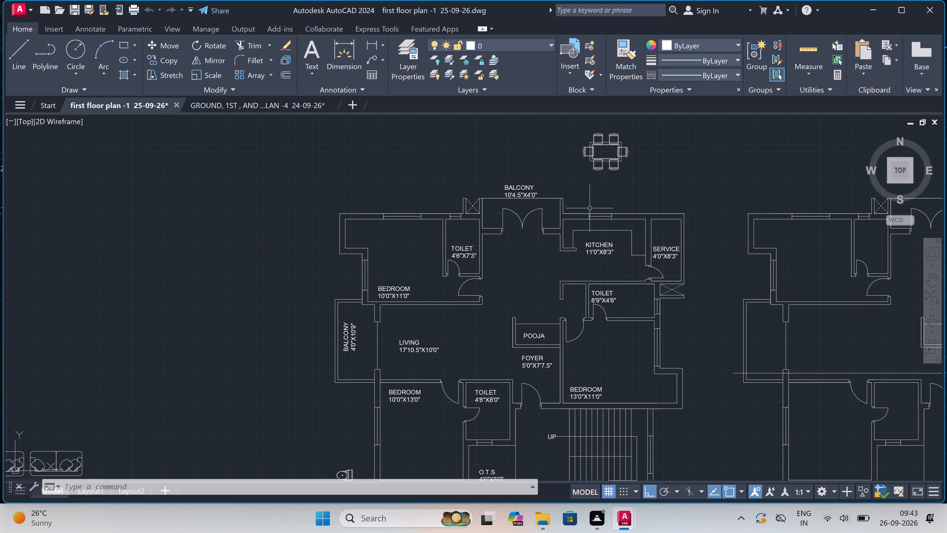
pyautogui.scroll(-2, 611, 216)
pyautogui.scroll(2, 613, 187)
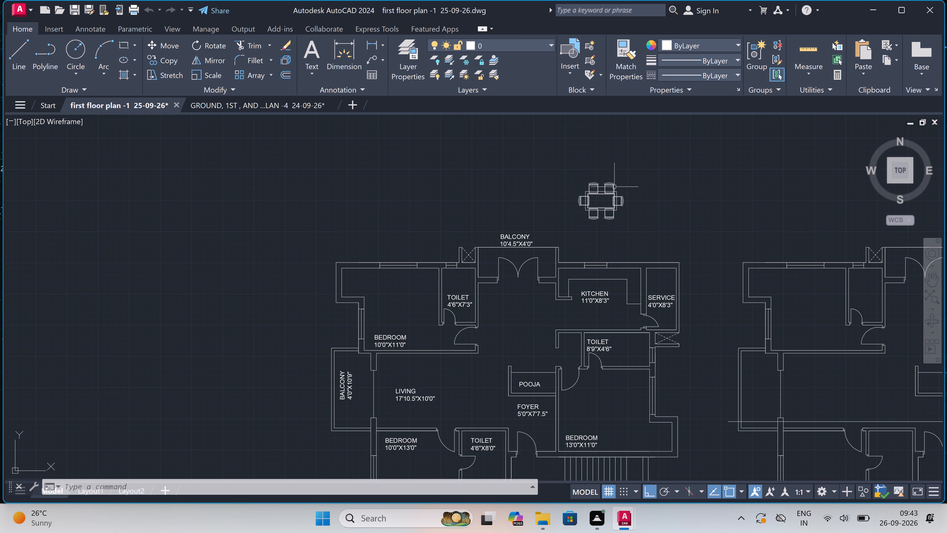
pyautogui.click(649, 165)
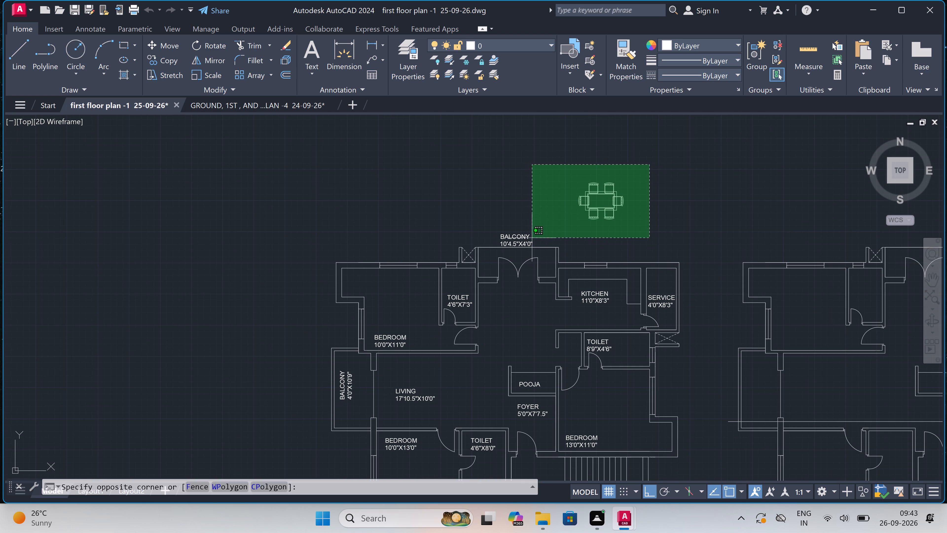
pyautogui.click(535, 232)
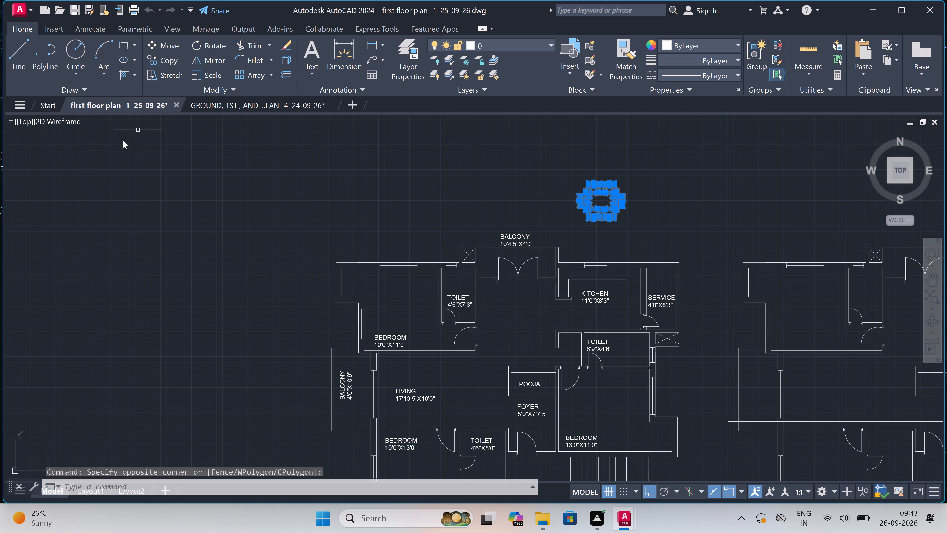
pyautogui.doubleClick(204, 69)
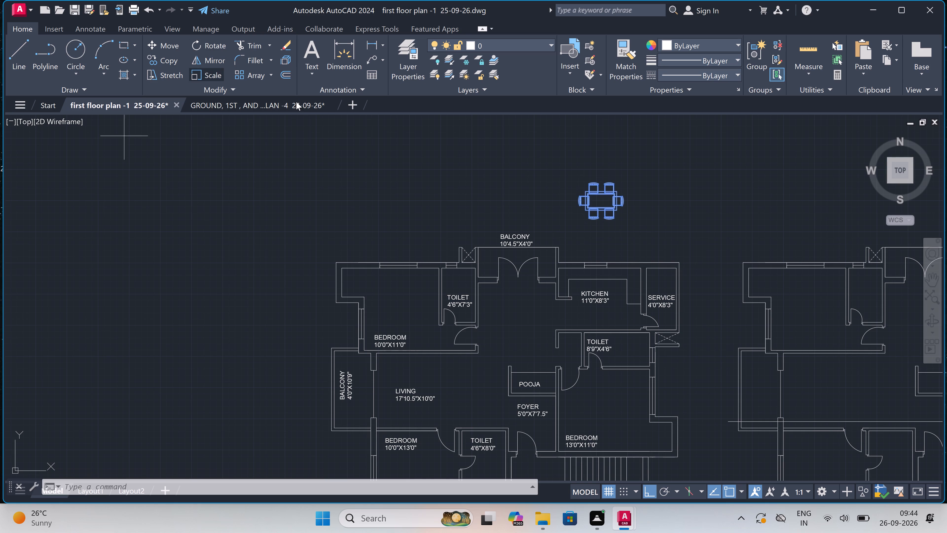
pyautogui.click(602, 201)
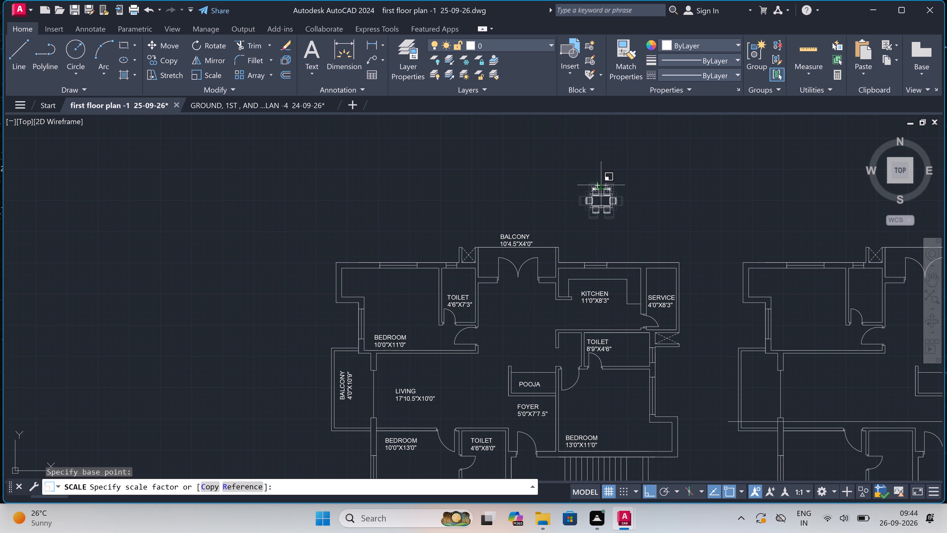
pyautogui.scroll(3, 601, 187)
pyautogui.click(600, 191)
# Move the dining table set by its centre, with ortho off, into the upper unit's open area just west of the kitchen.
pyautogui.moveTo(674, 183); pyautogui.dragTo(670, 193)
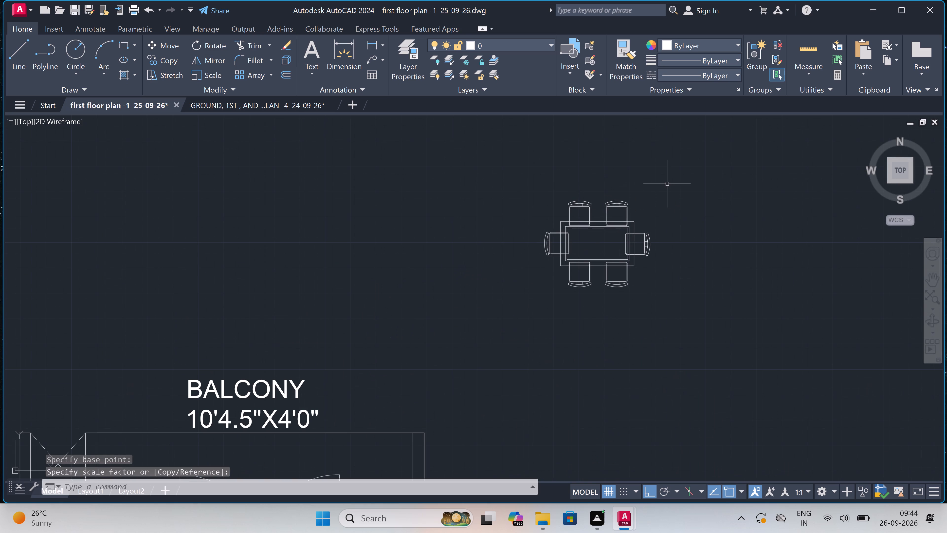
pyautogui.click(436, 356)
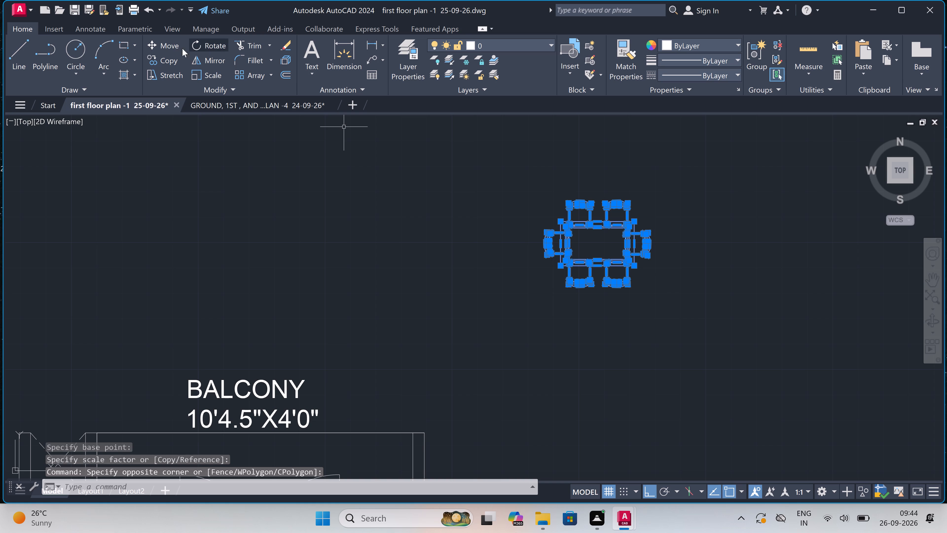
pyautogui.moveTo(168, 44); pyautogui.dragTo(171, 43)
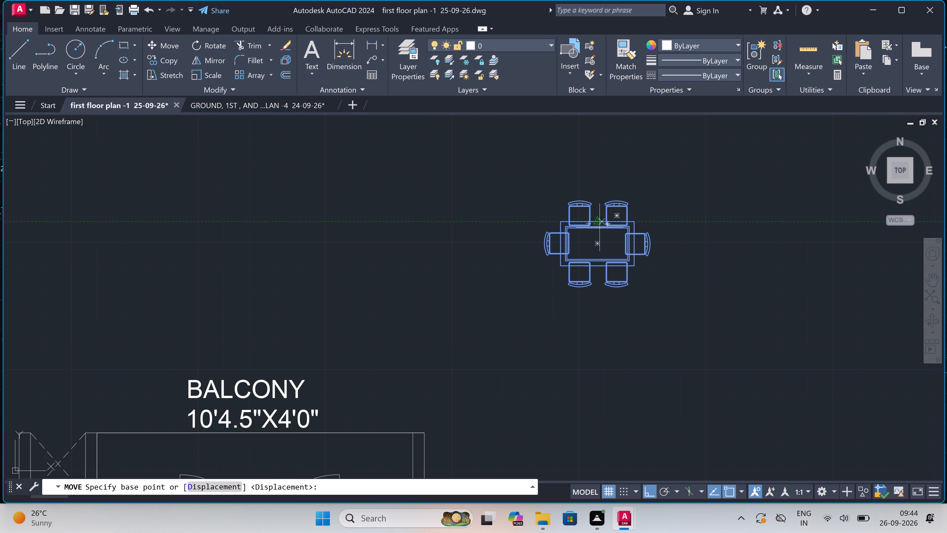
pyautogui.click(598, 241)
pyautogui.scroll(-4, 603, 222)
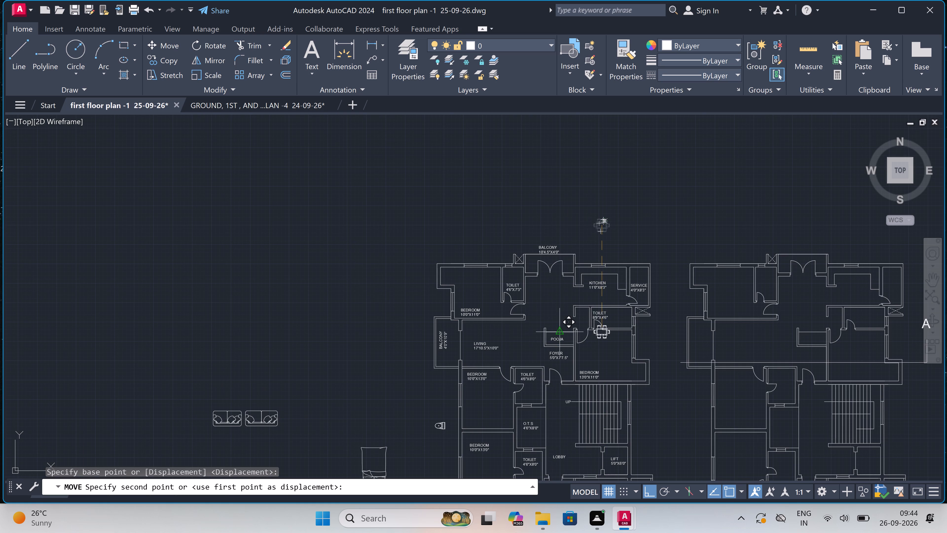
pyautogui.press('F8')
pyautogui.scroll(2, 560, 308)
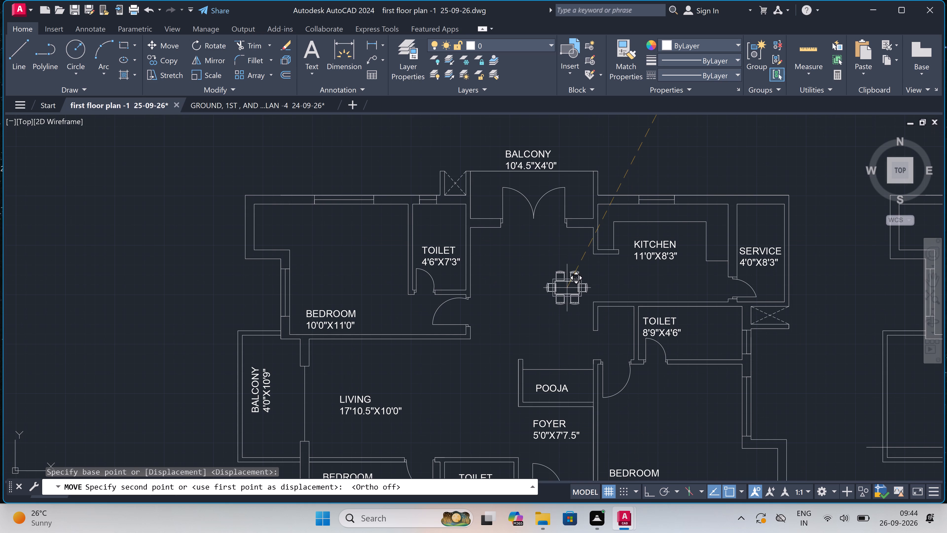
pyautogui.scroll(2, 564, 296)
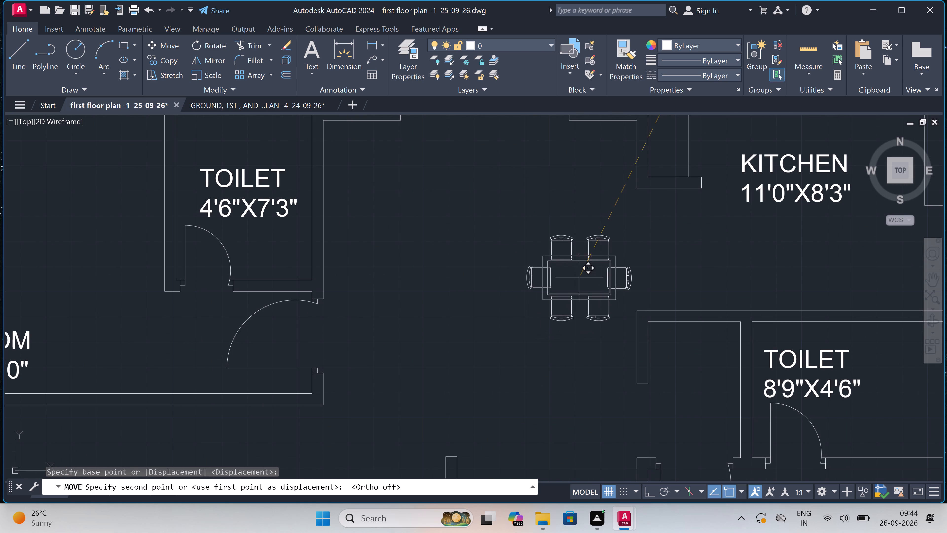
pyautogui.click(579, 288)
# Copy the loose bed west of the plan by its headboard's middle into the lower unit's 10'0"X11'0" bedroom, headboard at the south window wall.
pyautogui.scroll(-4, 561, 301)
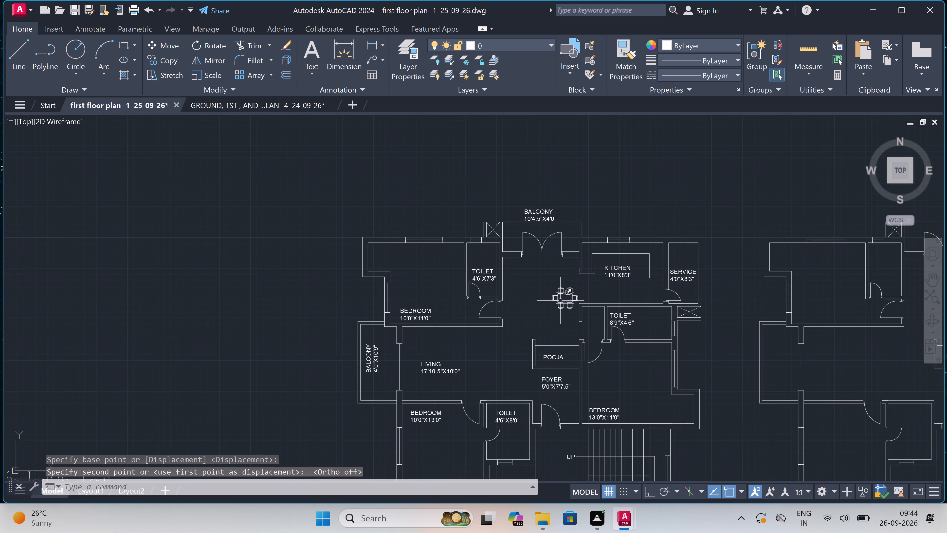
pyautogui.scroll(-2, 560, 301)
pyautogui.scroll(2, 506, 285)
pyautogui.scroll(-3, 506, 286)
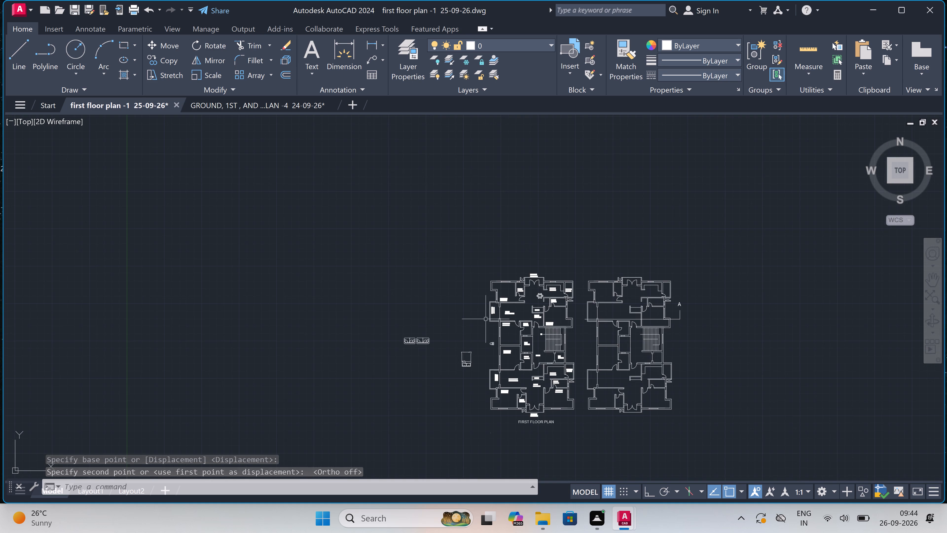
pyautogui.scroll(3, 465, 362)
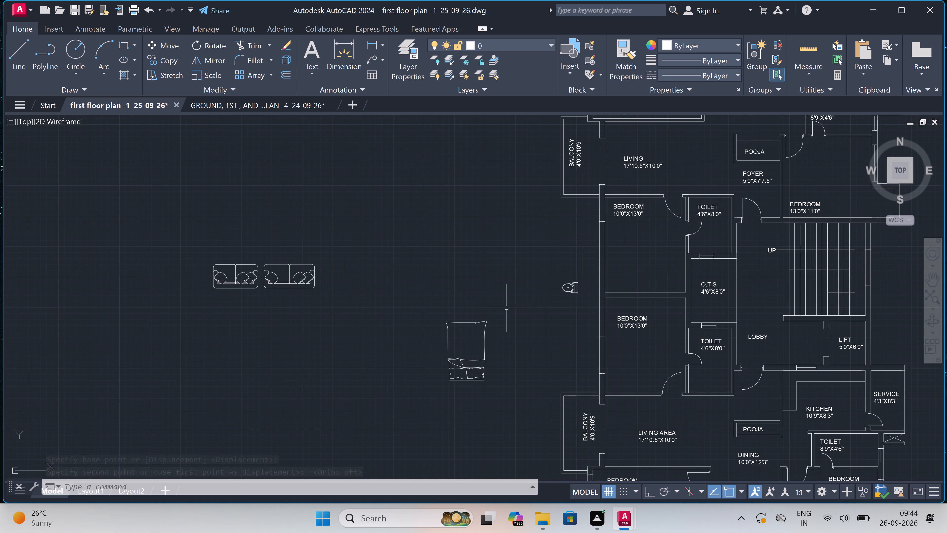
pyautogui.scroll(-1, 507, 305)
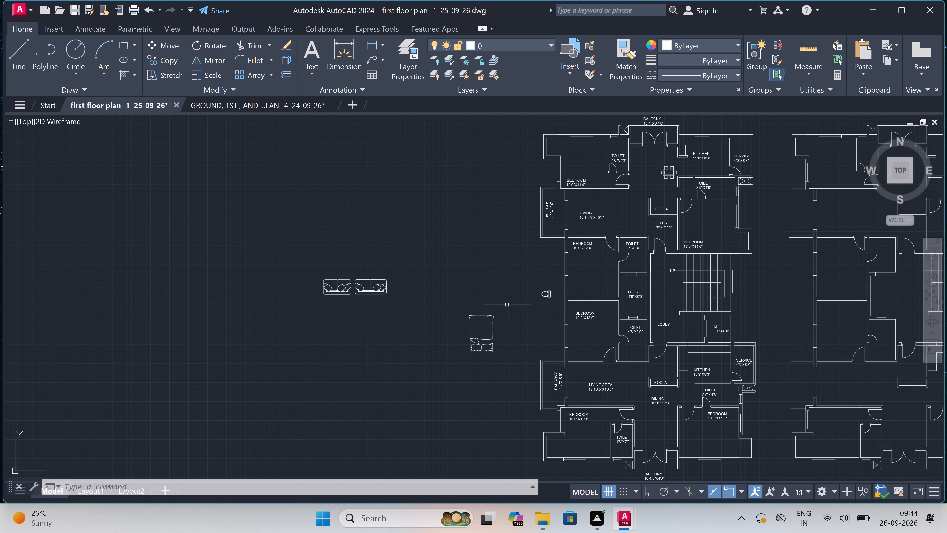
pyautogui.click(507, 305)
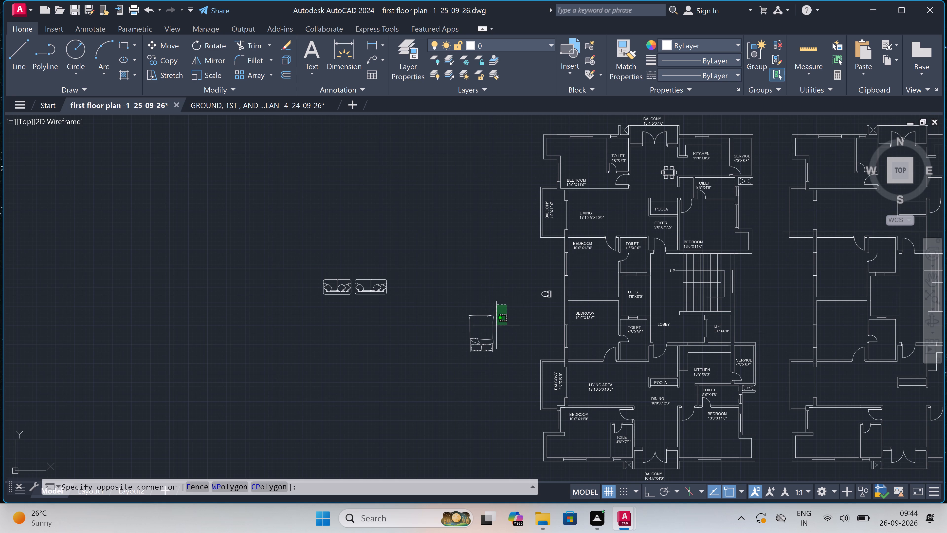
pyautogui.click(459, 381)
pyautogui.click(163, 57)
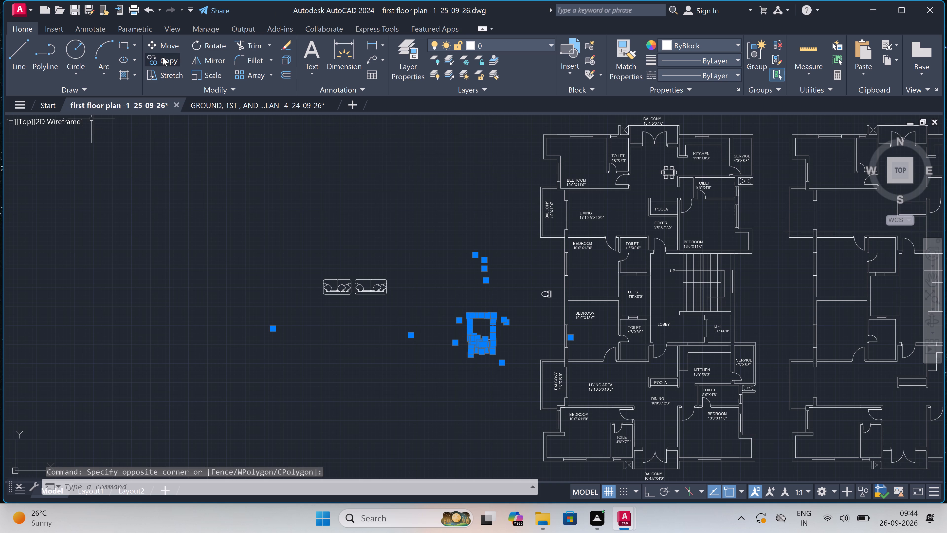
pyautogui.doubleClick(482, 355)
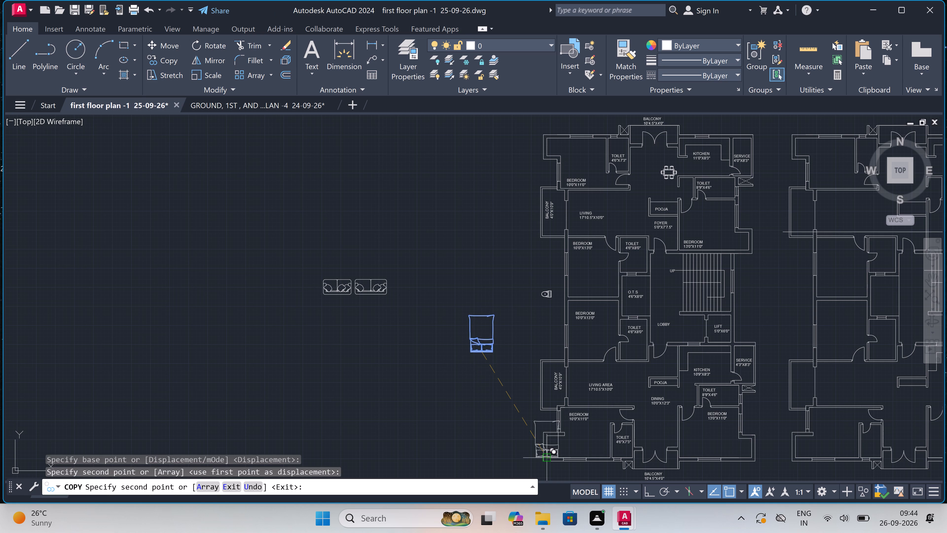
pyautogui.scroll(4, 625, 449)
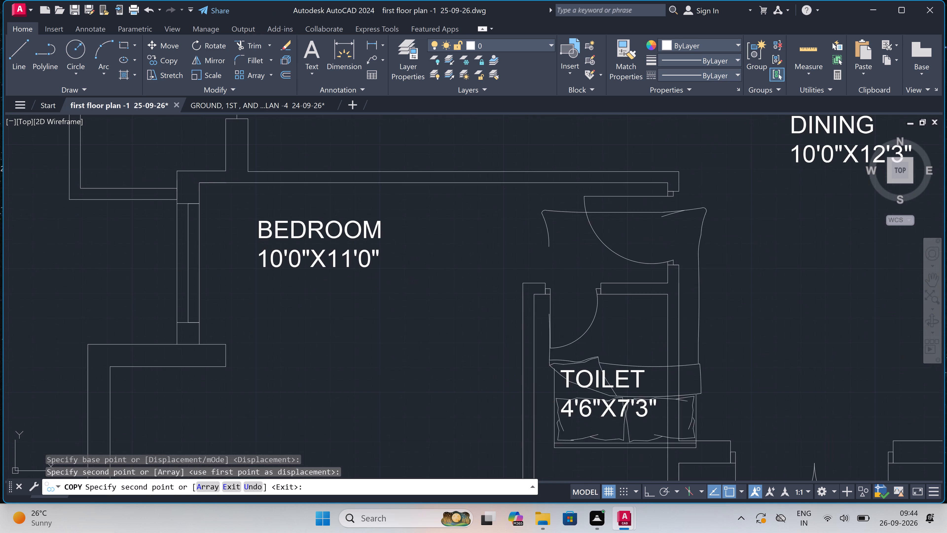
pyautogui.scroll(-7, 580, 437)
pyautogui.scroll(4, 557, 435)
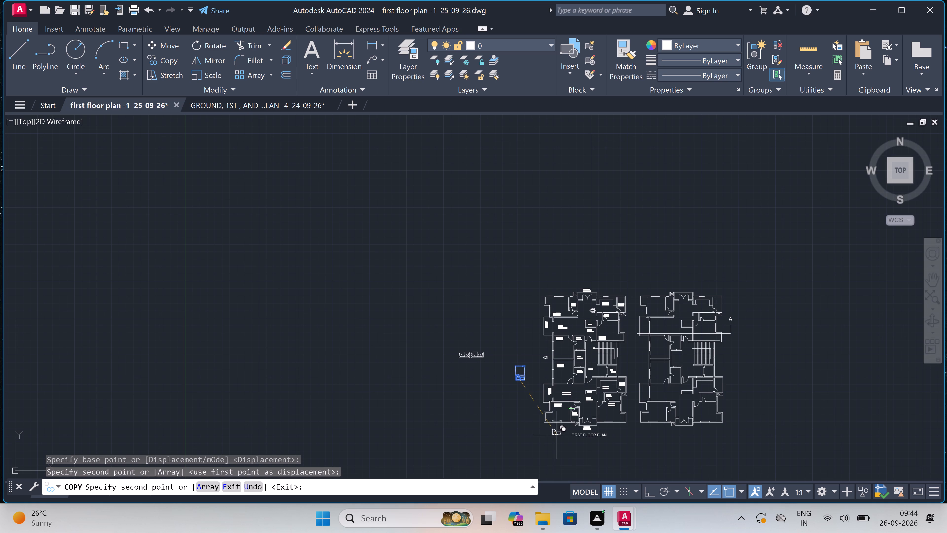
pyautogui.scroll(3, 562, 396)
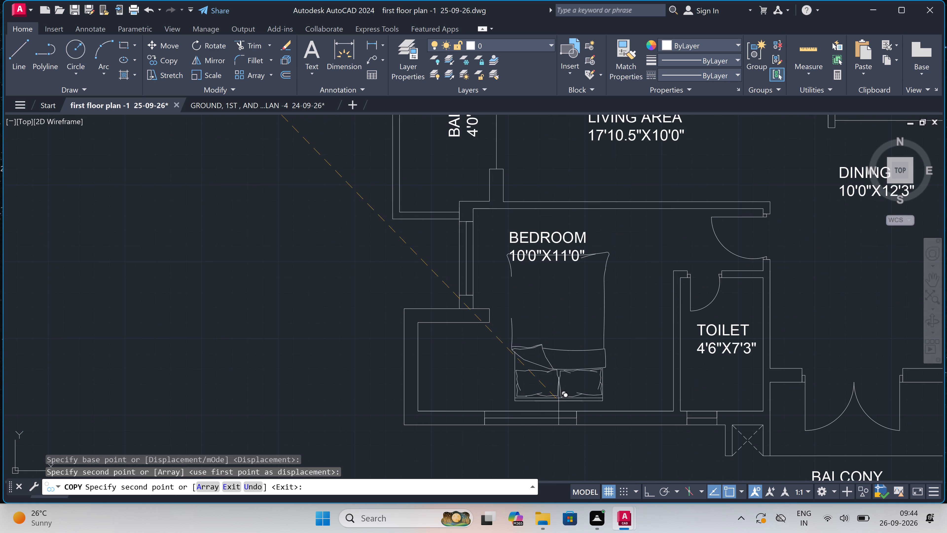
pyautogui.scroll(2, 555, 410)
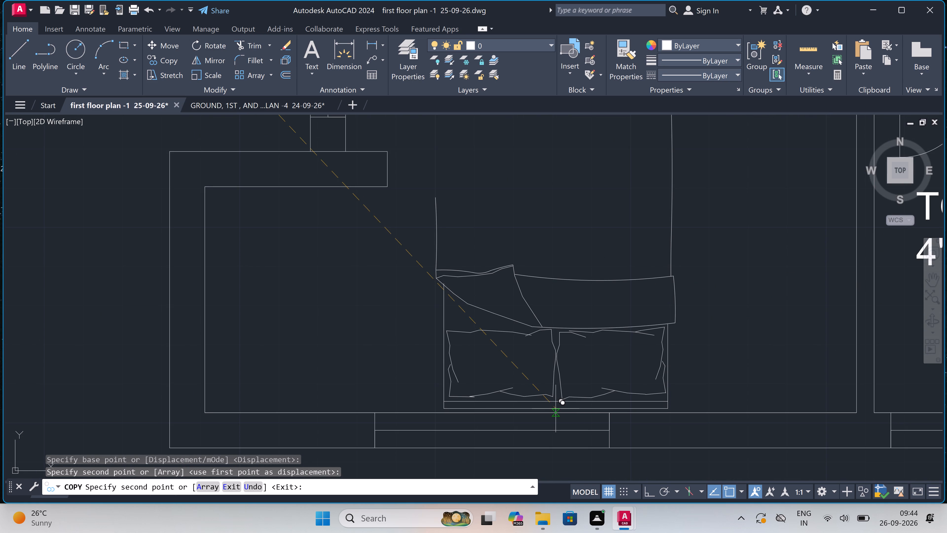
pyautogui.click(556, 409)
# Place another copy of the bed in the lower unit's 13'0"X11'0" bedroom, headboard at the south window wall, and end the copying.
pyautogui.scroll(-5, 549, 412)
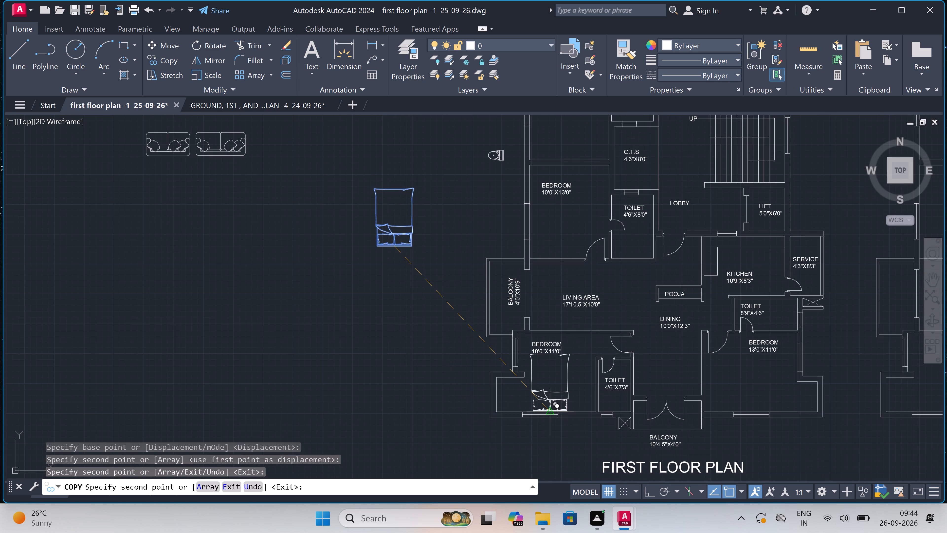
pyautogui.scroll(3, 783, 400)
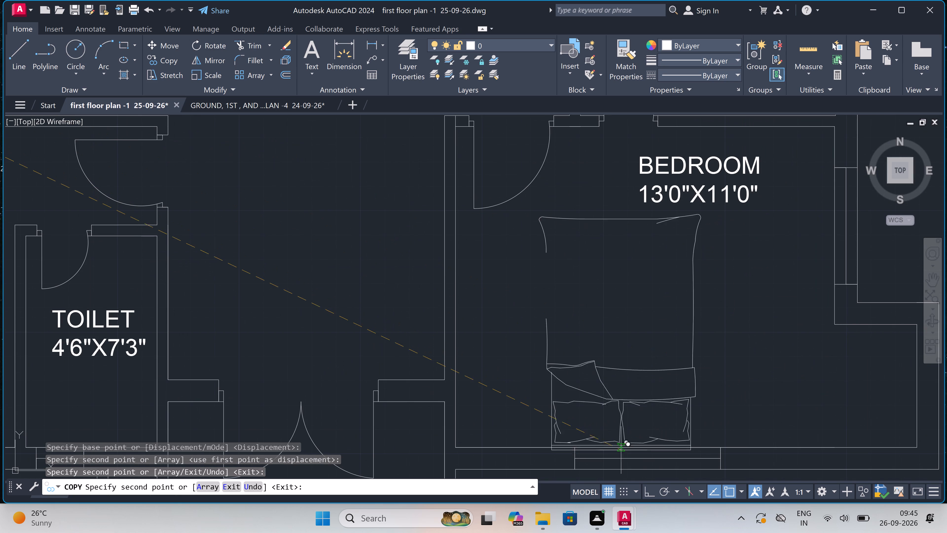
pyautogui.click(616, 444)
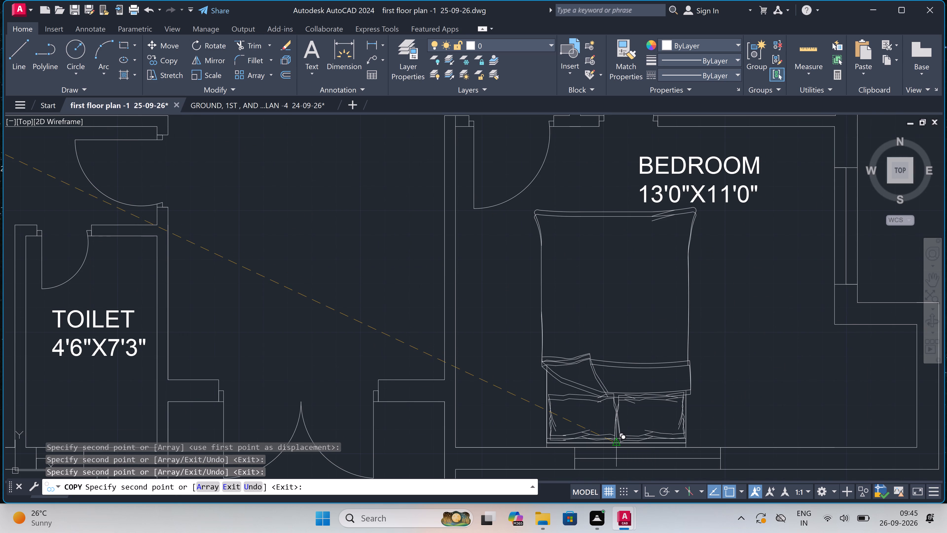
pyautogui.scroll(-4, 615, 439)
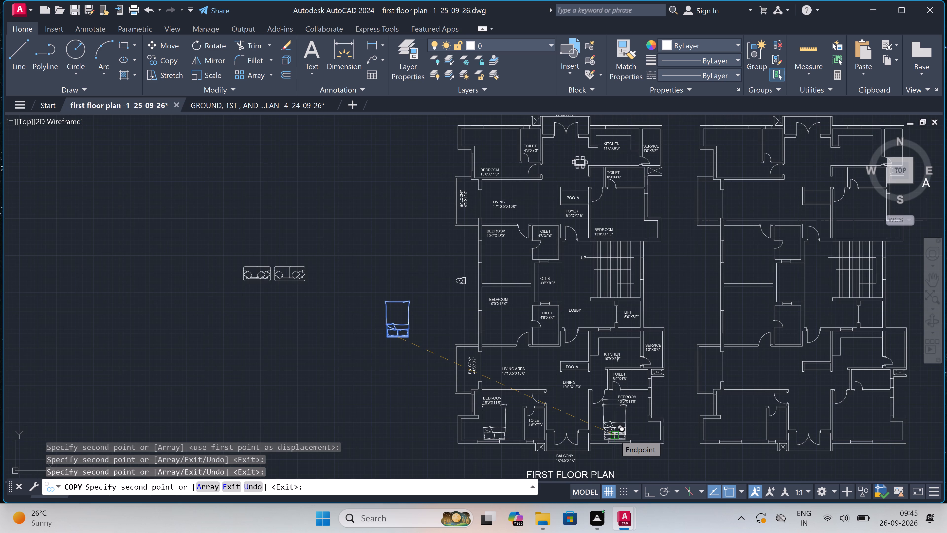
pyautogui.press('Escape')
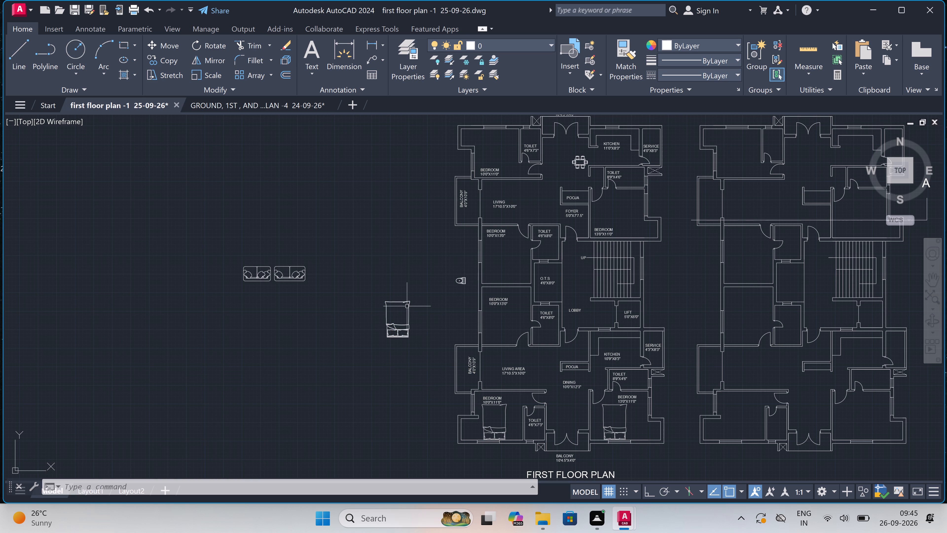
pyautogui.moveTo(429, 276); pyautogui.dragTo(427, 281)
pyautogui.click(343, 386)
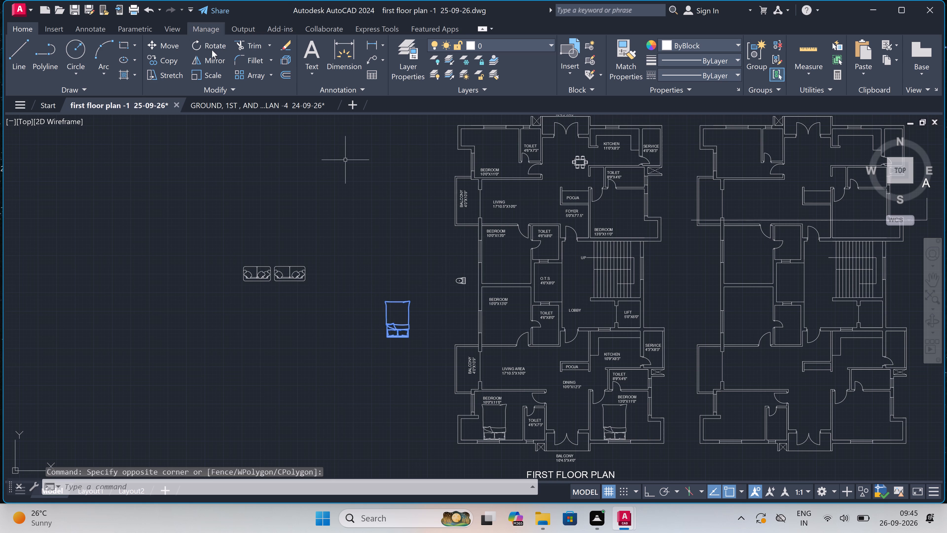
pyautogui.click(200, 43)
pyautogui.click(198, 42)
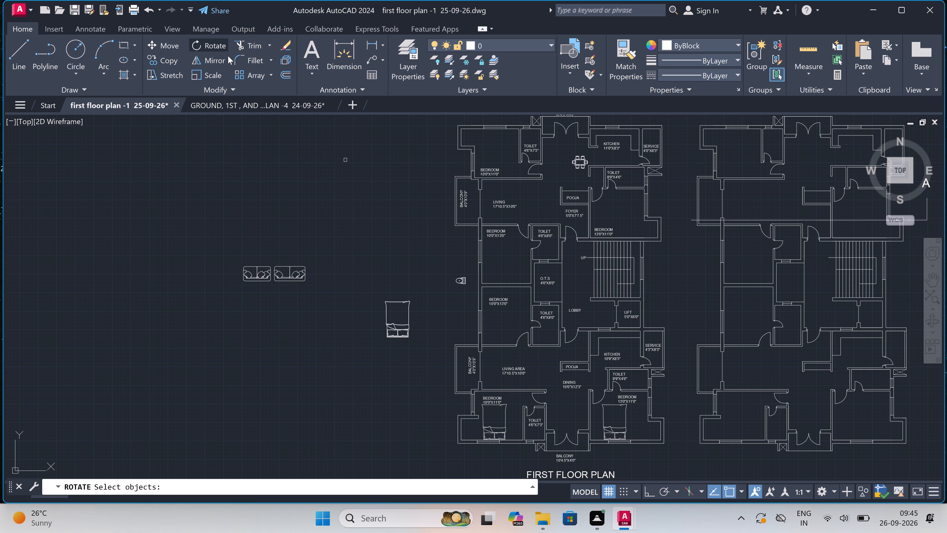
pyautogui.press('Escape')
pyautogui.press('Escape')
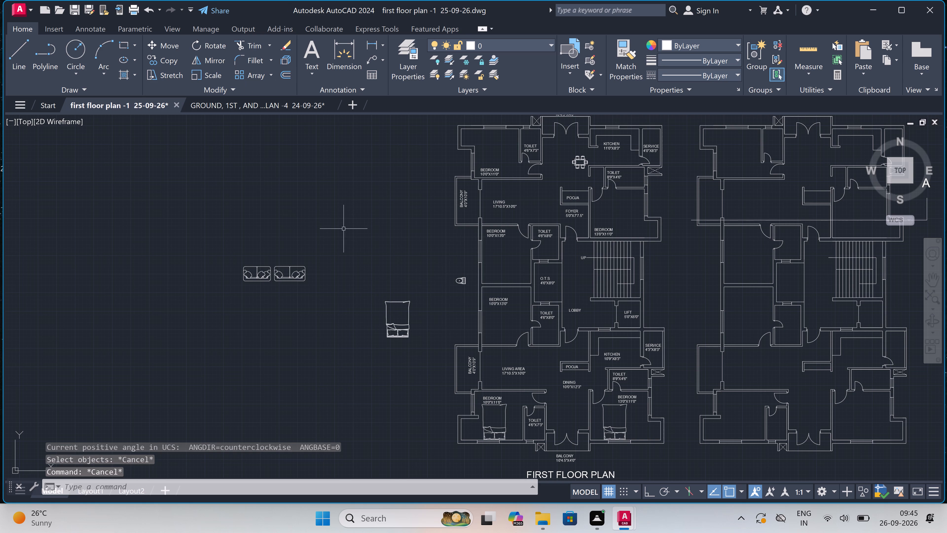
# Rotate the loose bed 180° about the middle of its foot edge, with ortho on, so its headboard faces north.
pyautogui.moveTo(421, 274); pyautogui.dragTo(422, 288)
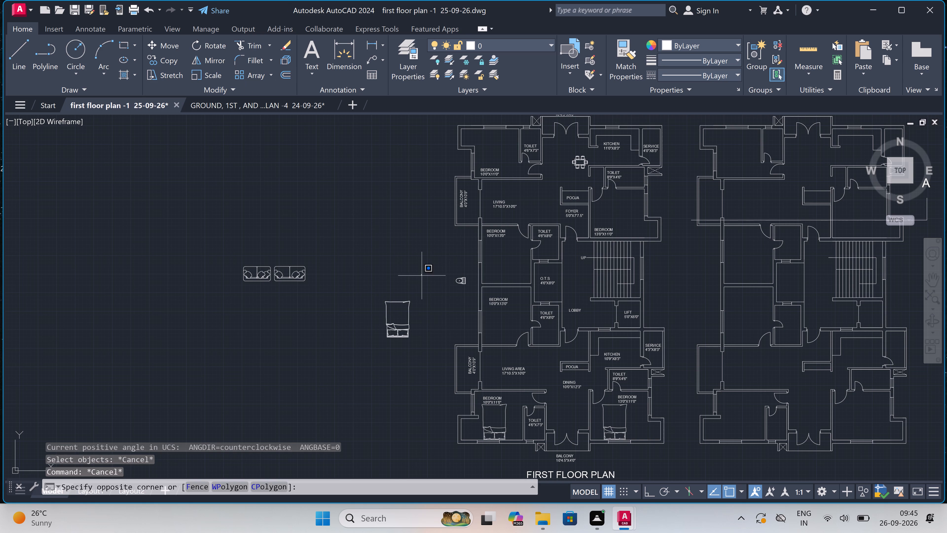
pyautogui.click(380, 372)
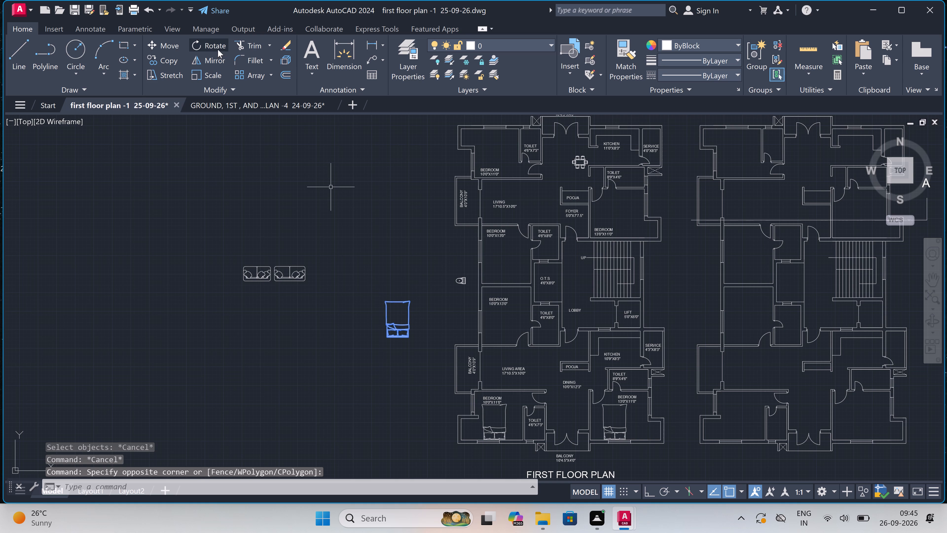
pyautogui.click(209, 42)
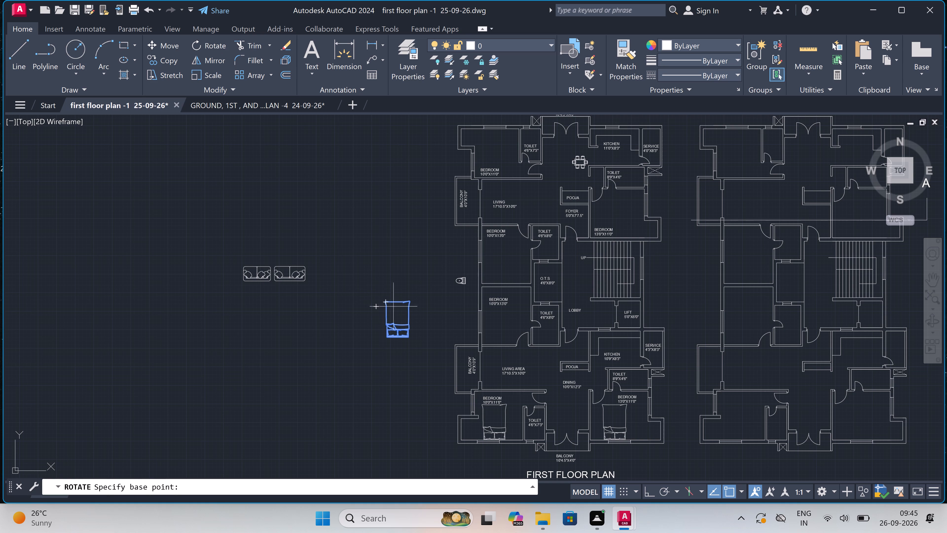
pyautogui.doubleClick(399, 309)
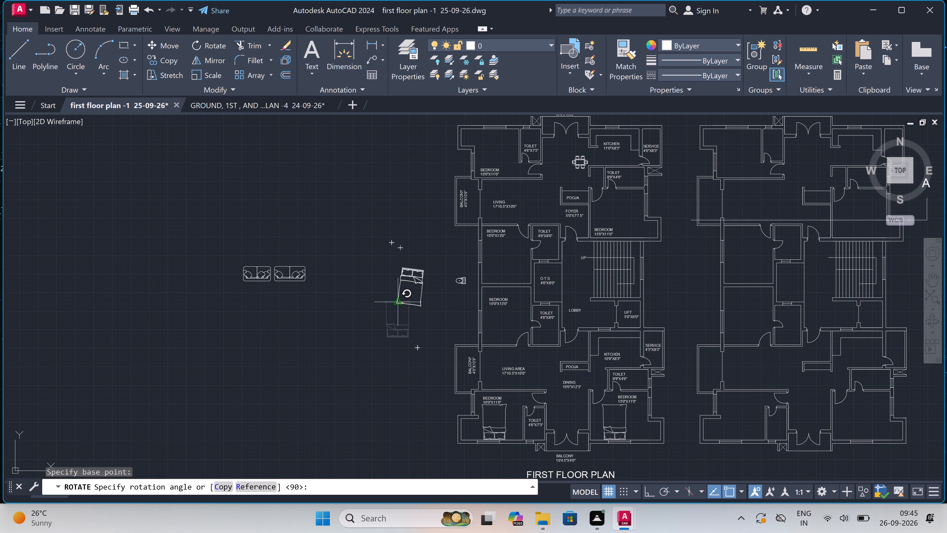
pyautogui.press('F8')
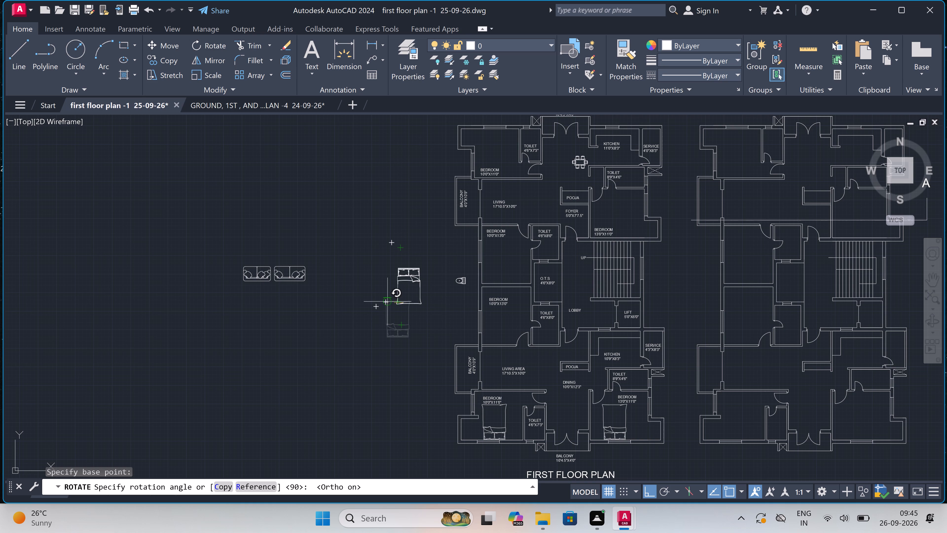
pyautogui.click(331, 298)
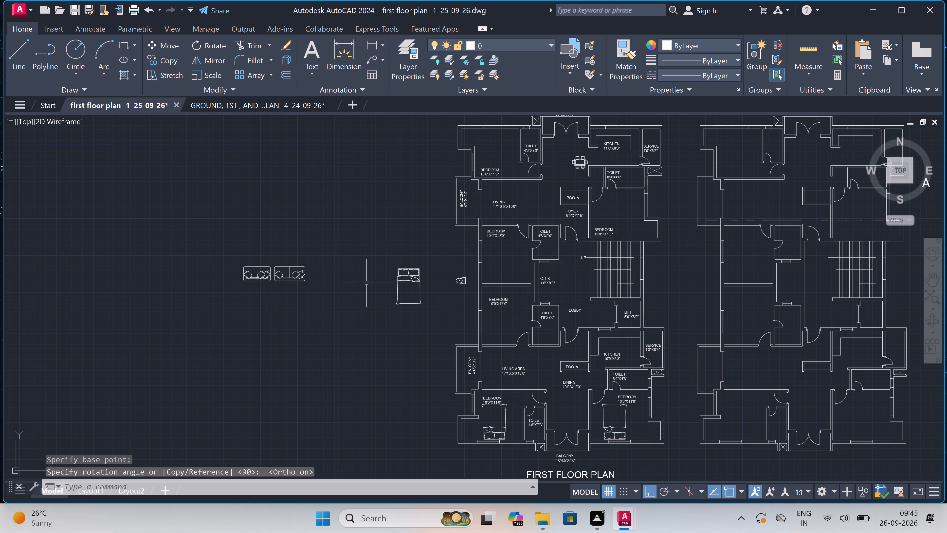
# Copy the rotated loose bed by its headboard's middle, with ortho off, into the upper unit's 10'0"X11'0" bedroom, near the north window wall.
pyautogui.click(428, 249)
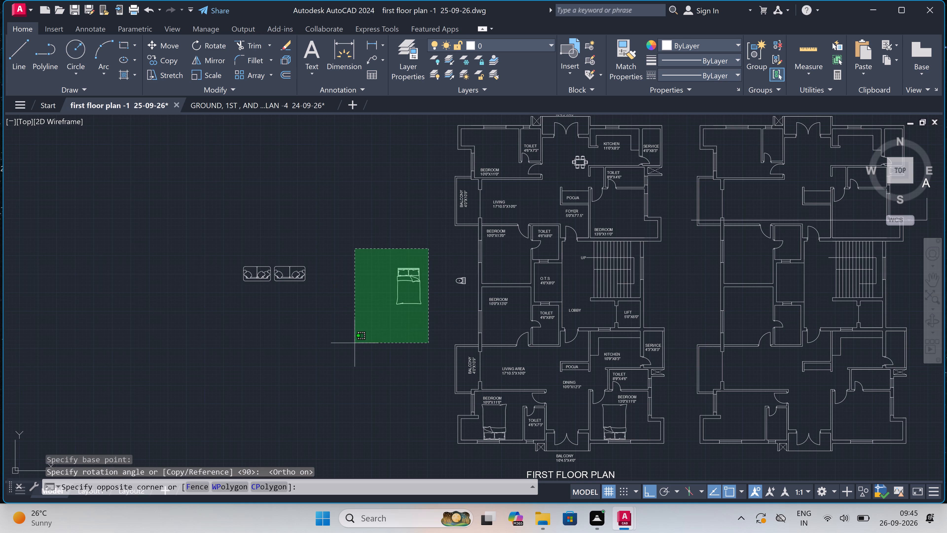
pyautogui.click(355, 343)
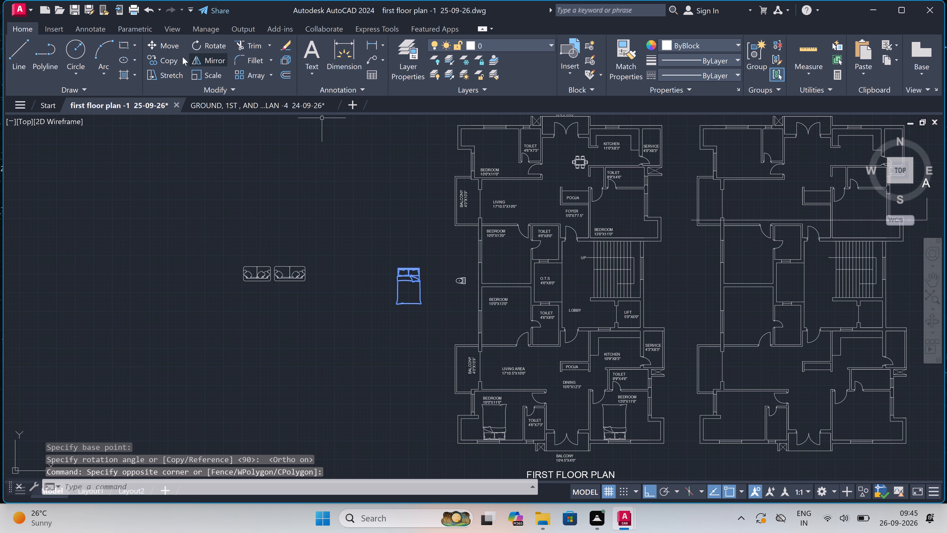
pyautogui.click(171, 62)
pyautogui.scroll(1, 405, 254)
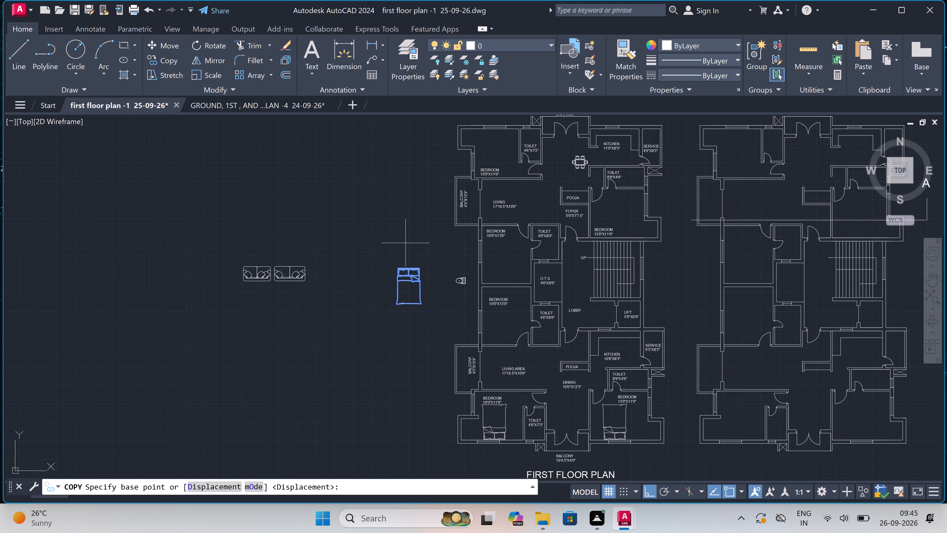
pyautogui.scroll(1, 405, 254)
pyautogui.scroll(2, 406, 283)
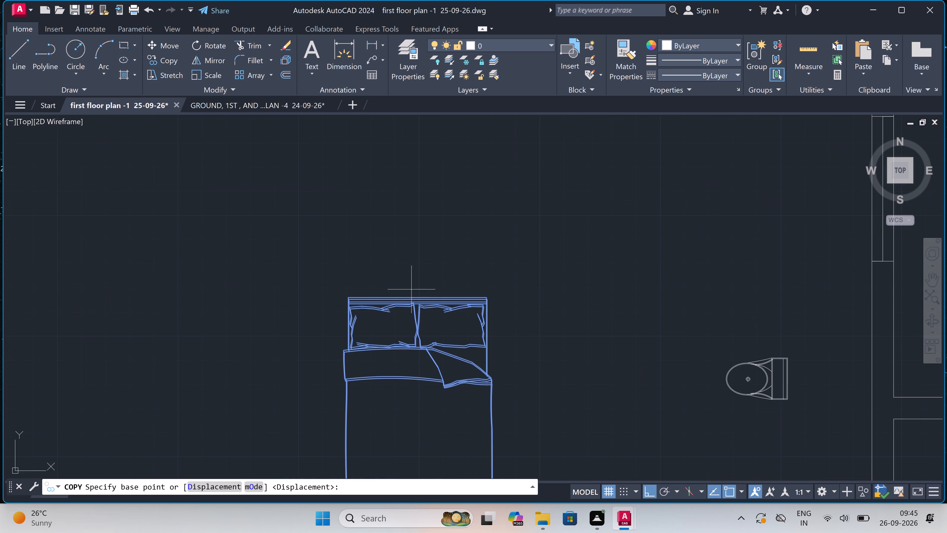
pyautogui.click(415, 298)
pyautogui.scroll(-3, 438, 258)
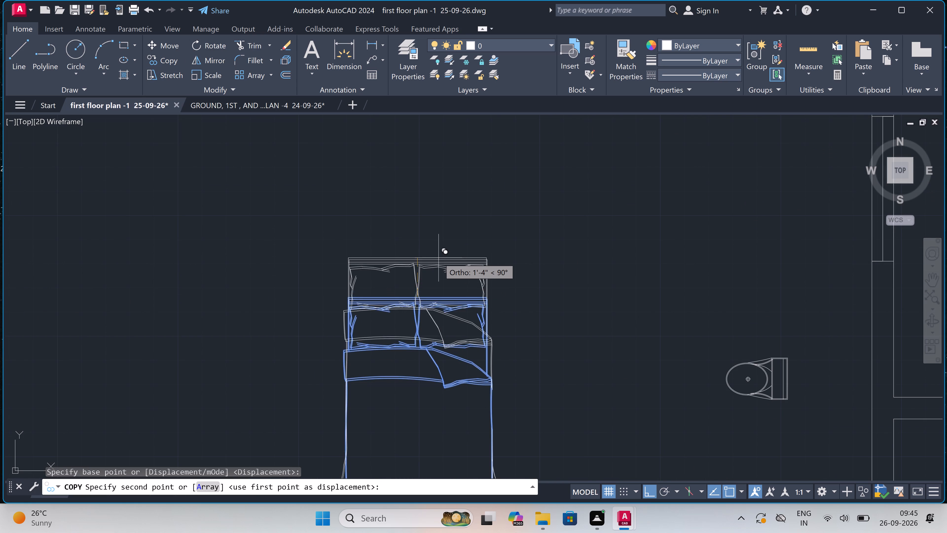
pyautogui.press('F8')
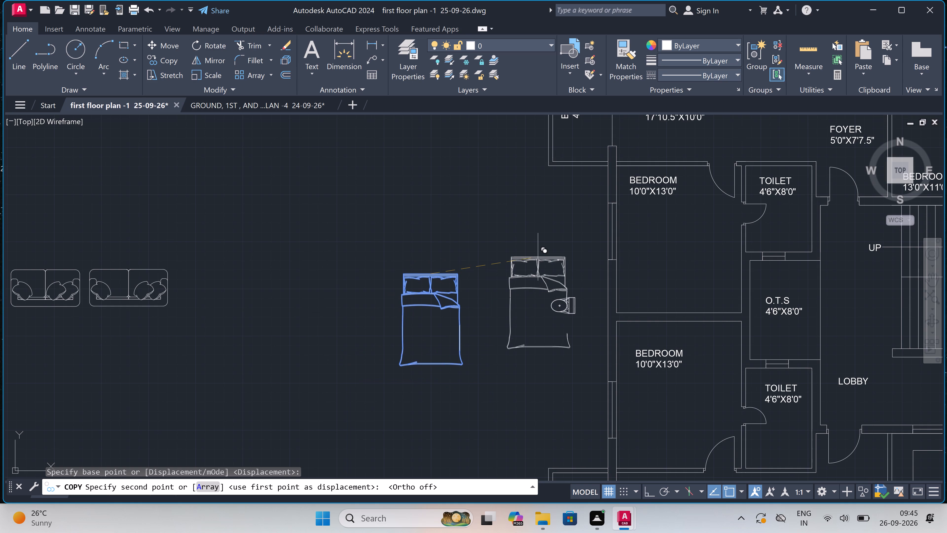
pyautogui.scroll(-4, 537, 258)
pyautogui.scroll(2, 559, 201)
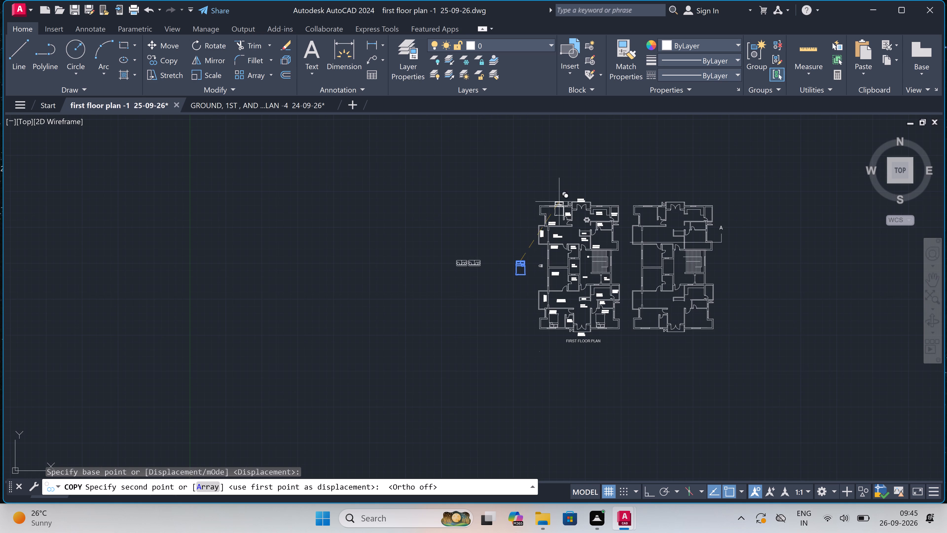
pyautogui.scroll(1, 559, 201)
pyautogui.scroll(3, 542, 229)
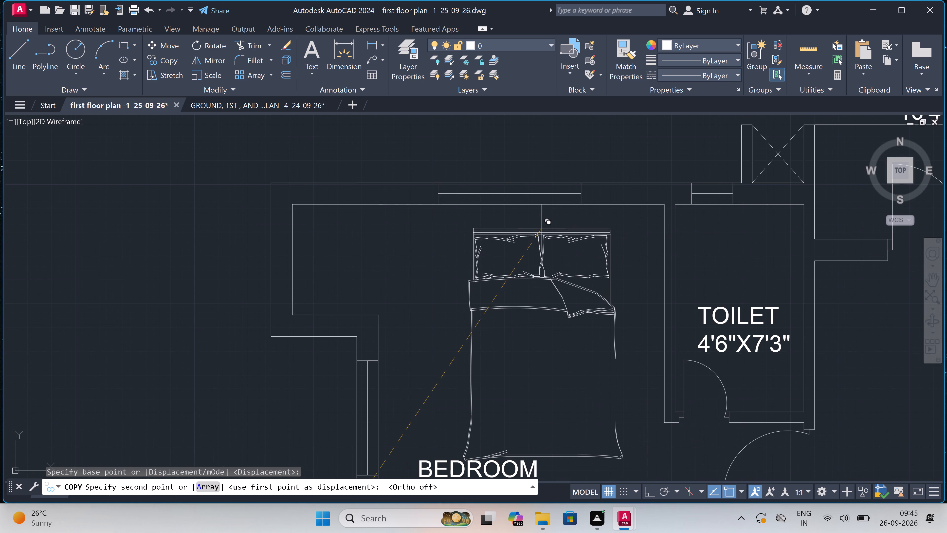
pyautogui.click(530, 211)
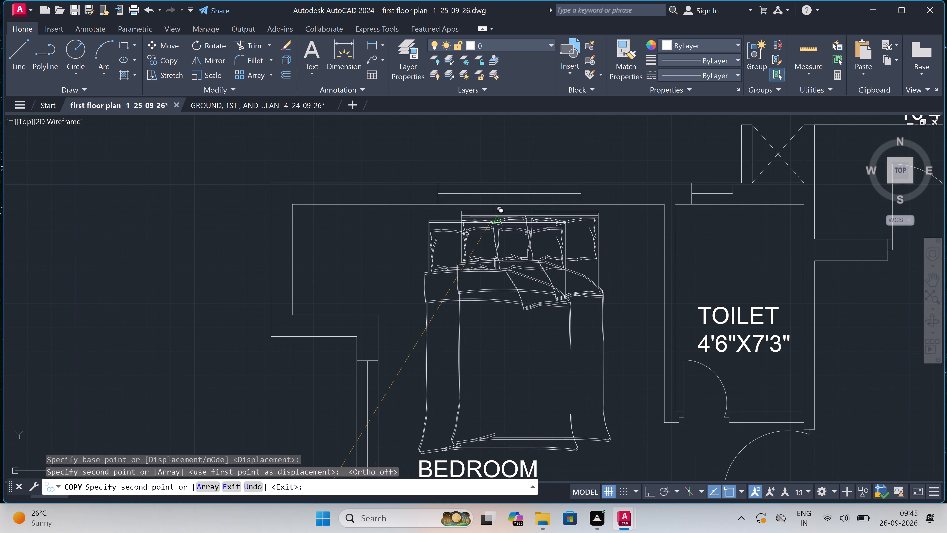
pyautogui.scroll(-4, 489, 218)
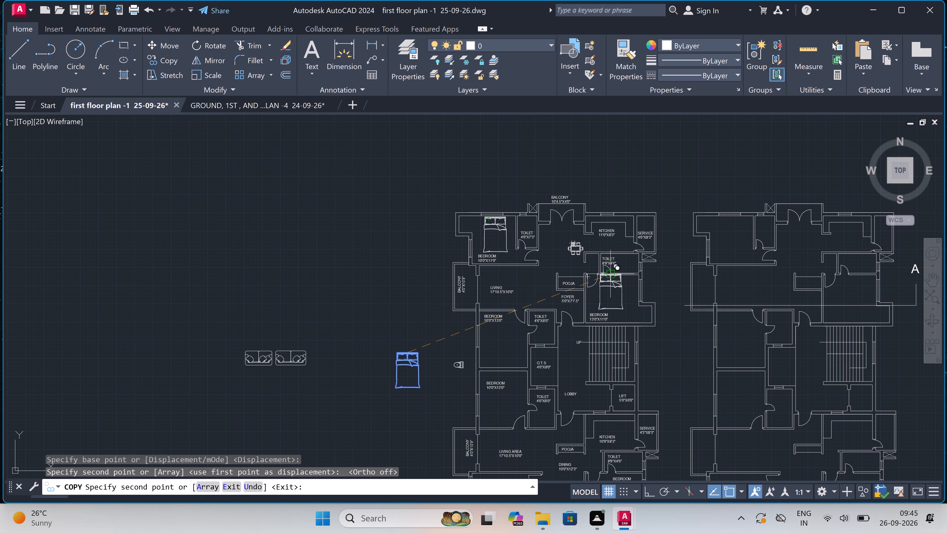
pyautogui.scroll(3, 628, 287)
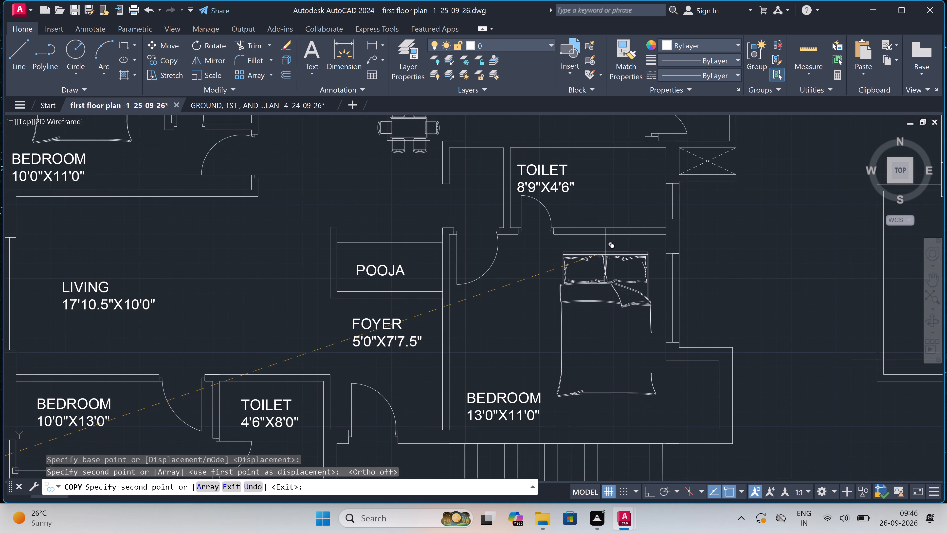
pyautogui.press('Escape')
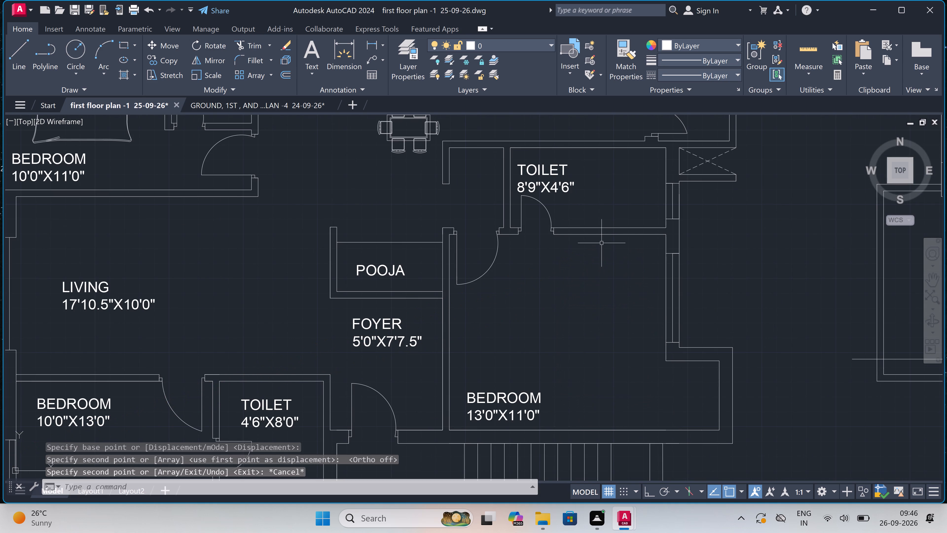
# Move the lower BEDROOM 10'0"X13'0" label straight north by about 1'-11" within its room, clearing space for a bed.
pyautogui.scroll(-4, 601, 243)
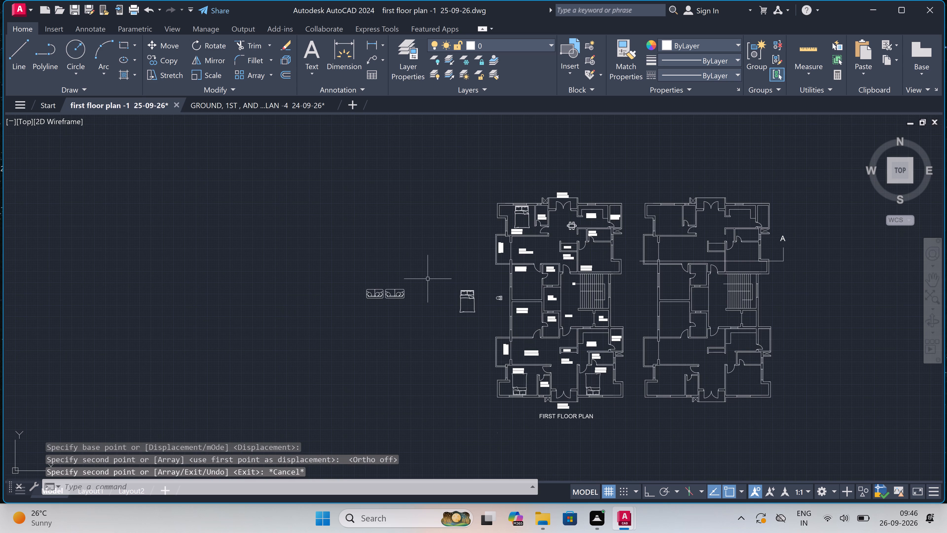
pyautogui.scroll(2, 443, 282)
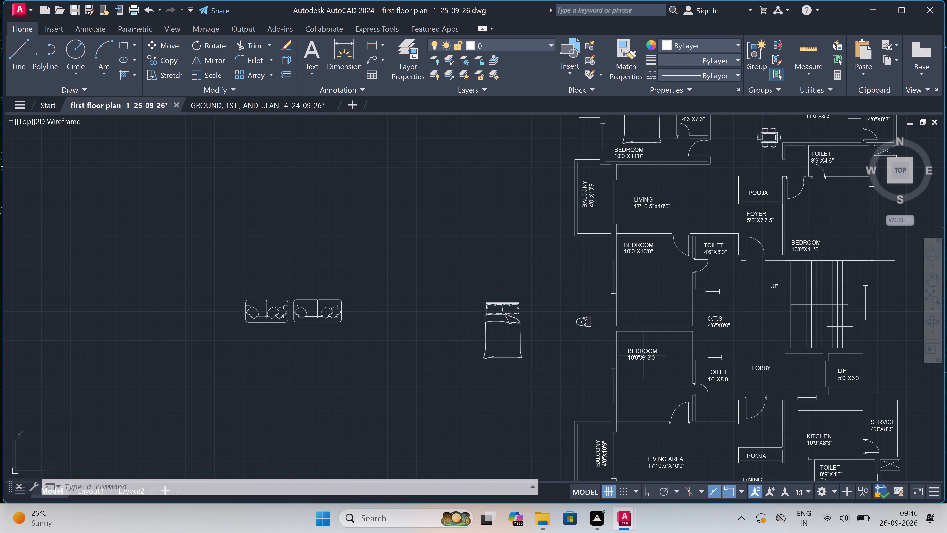
pyautogui.scroll(2, 665, 370)
pyautogui.click(590, 330)
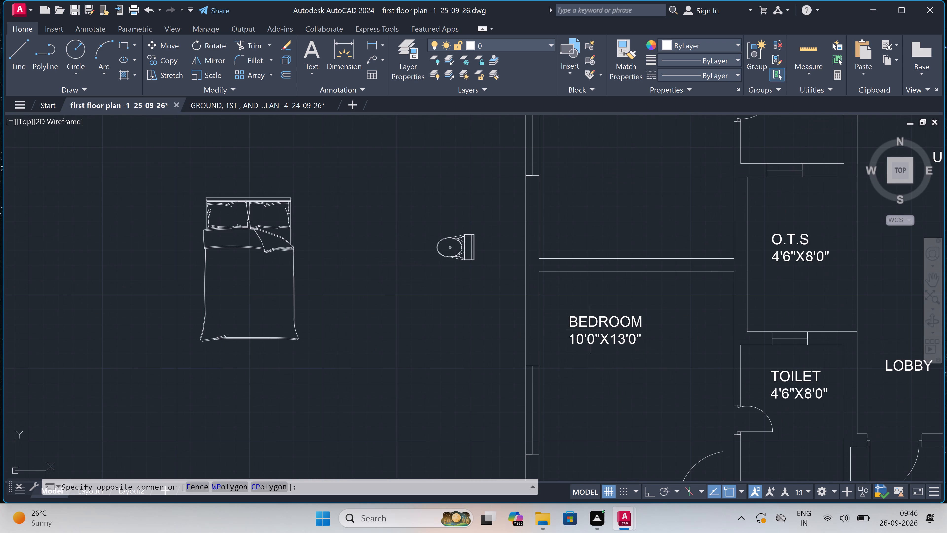
pyautogui.doubleClick(572, 322)
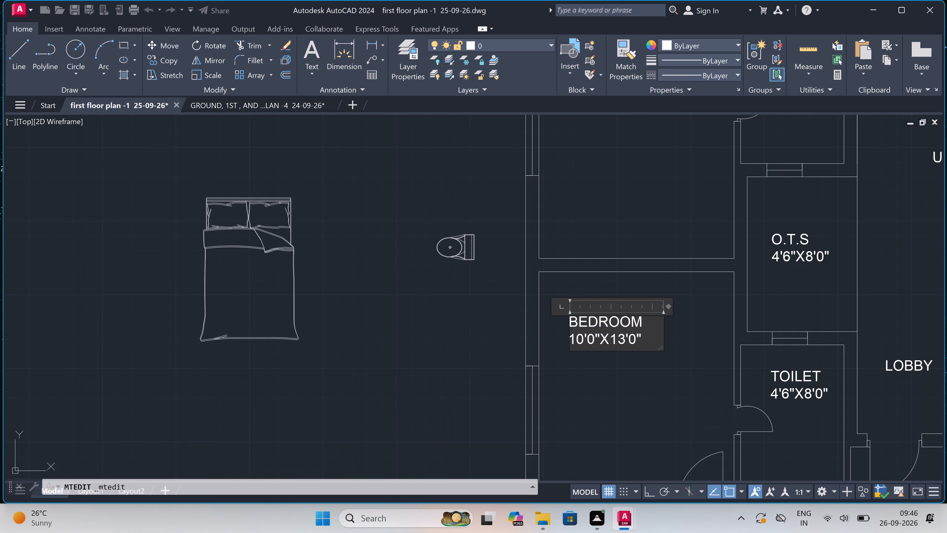
pyautogui.click(559, 333)
pyautogui.doubleClick(570, 316)
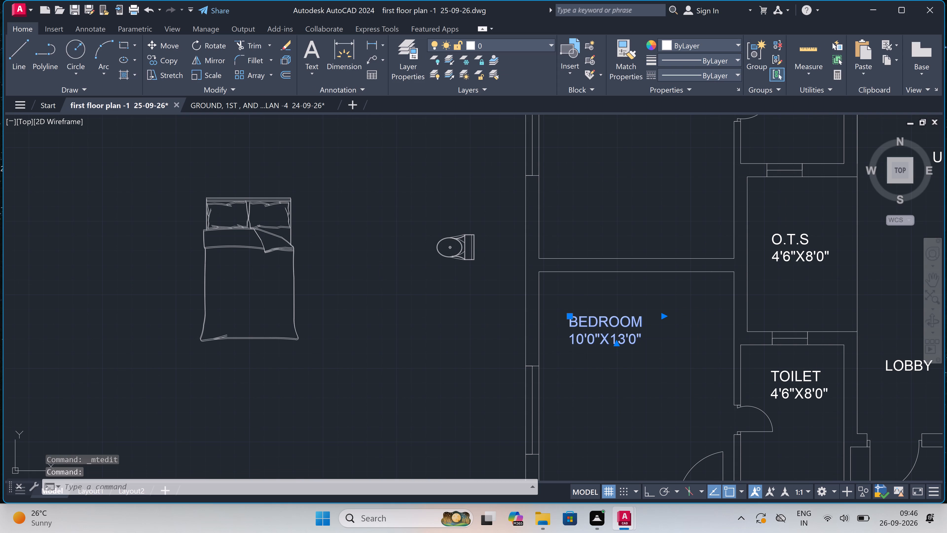
pyautogui.click(564, 328)
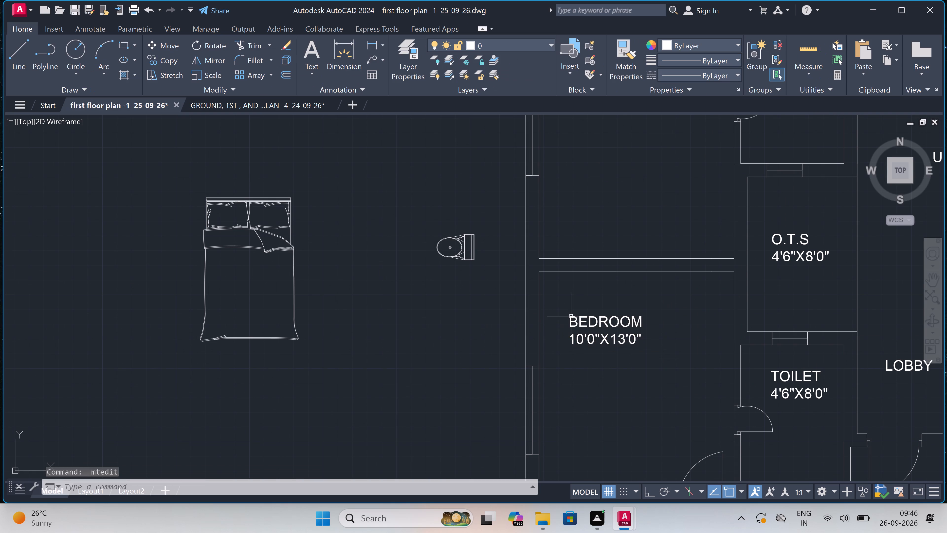
pyautogui.click(571, 316)
pyautogui.doubleClick(571, 316)
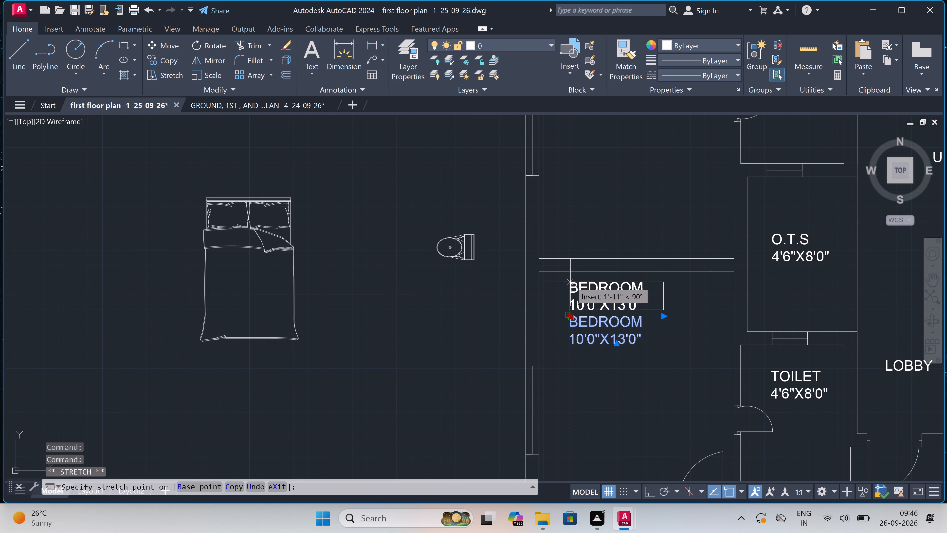
pyautogui.click(570, 282)
pyautogui.press('Escape')
# Rotate the loose bed west of the plan 90° about its middle, with ortho on, so its headboard faces west.
pyautogui.scroll(-4, 572, 310)
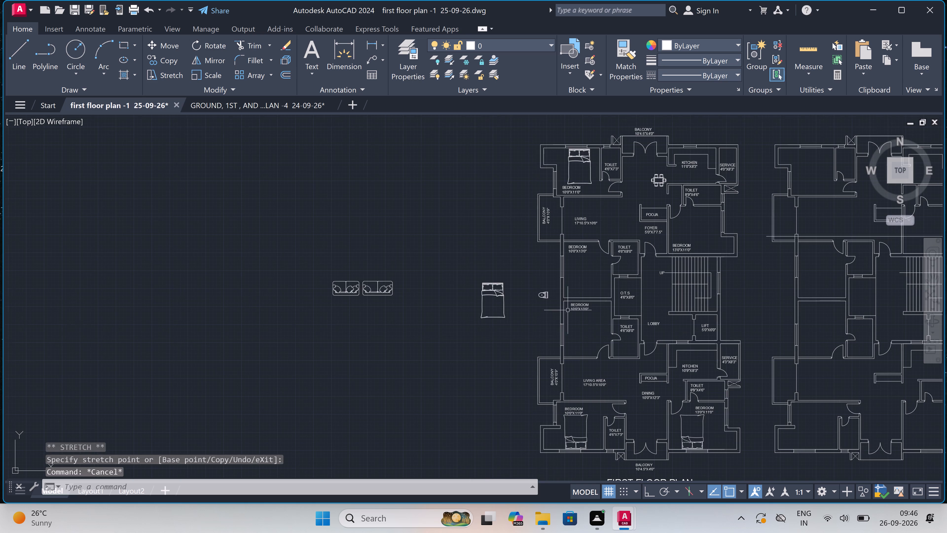
pyautogui.scroll(2, 520, 310)
pyautogui.click(495, 222)
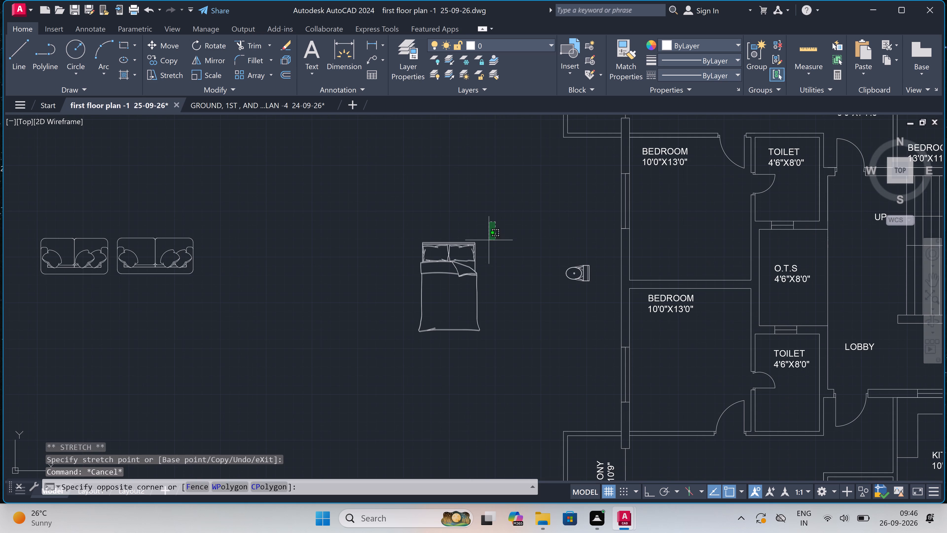
pyautogui.click(405, 373)
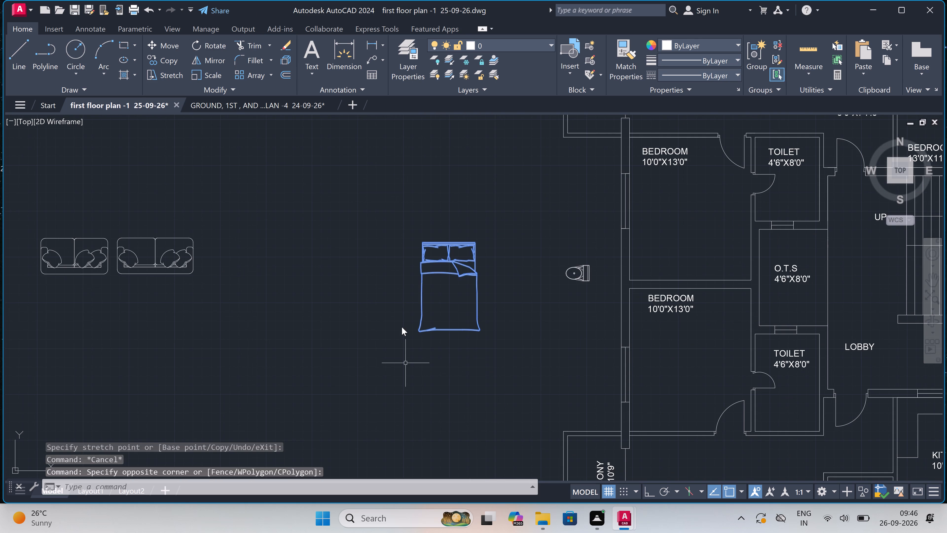
pyautogui.moveTo(204, 41); pyautogui.dragTo(204, 43)
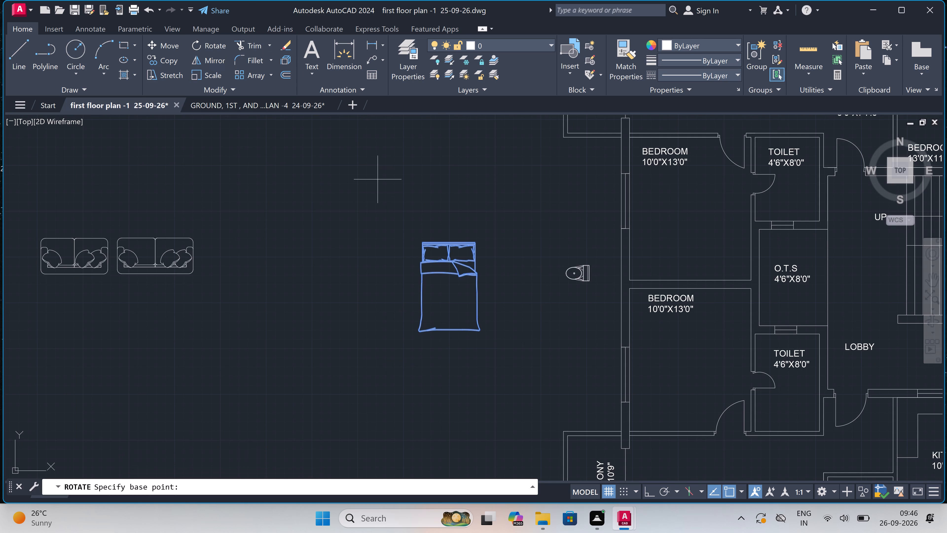
pyautogui.click(448, 295)
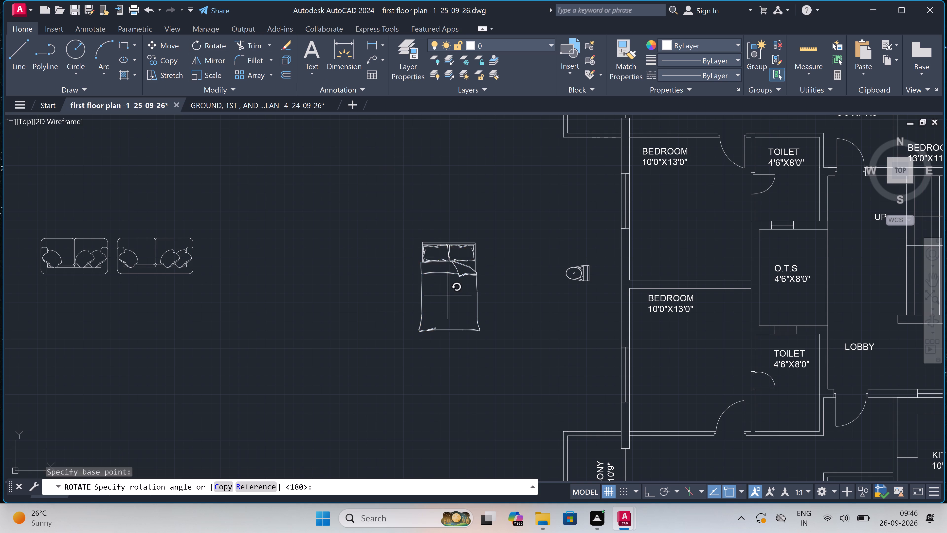
pyautogui.press('F8')
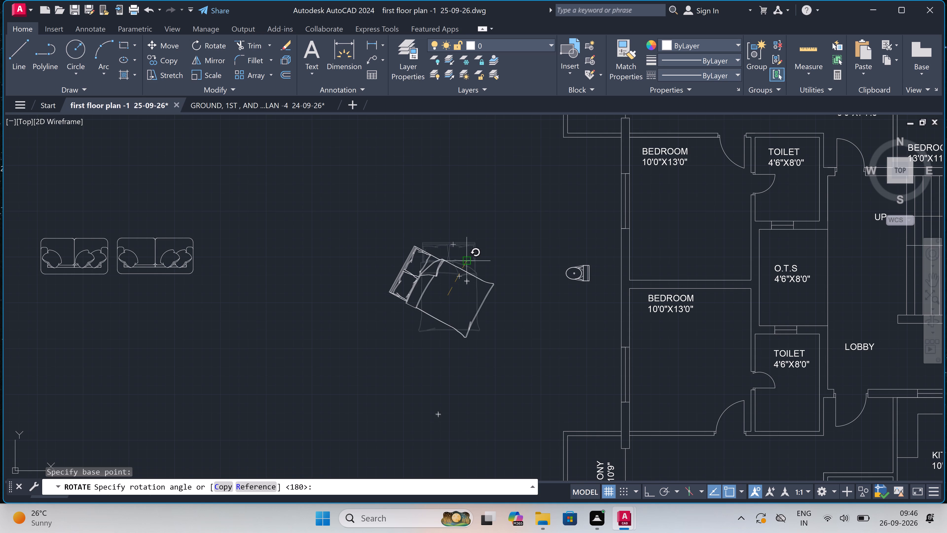
pyautogui.doubleClick(450, 224)
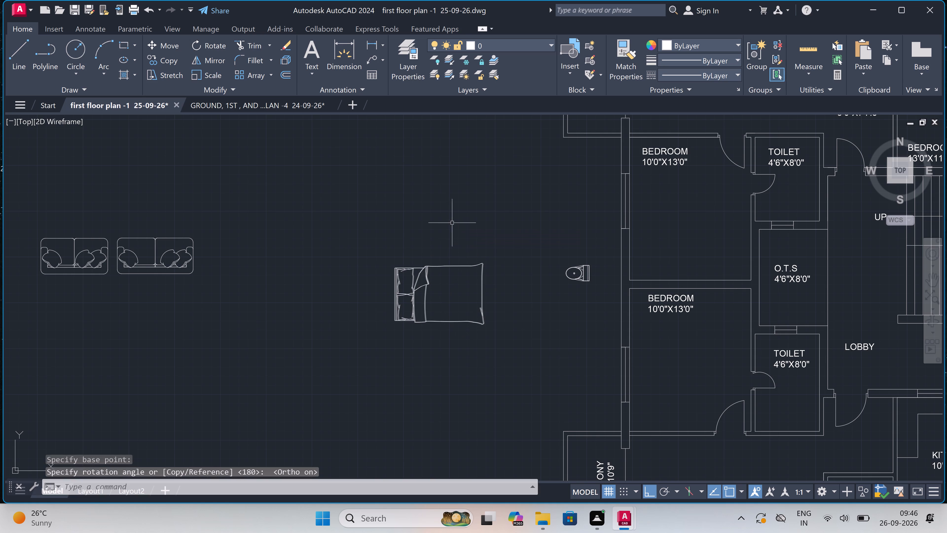
# Copy the rotated bed by its headboard's middle, with ortho off, into the upper 10'0"X13'0" bedroom, headboard at the west window wall.
pyautogui.moveTo(517, 236); pyautogui.dragTo(509, 248)
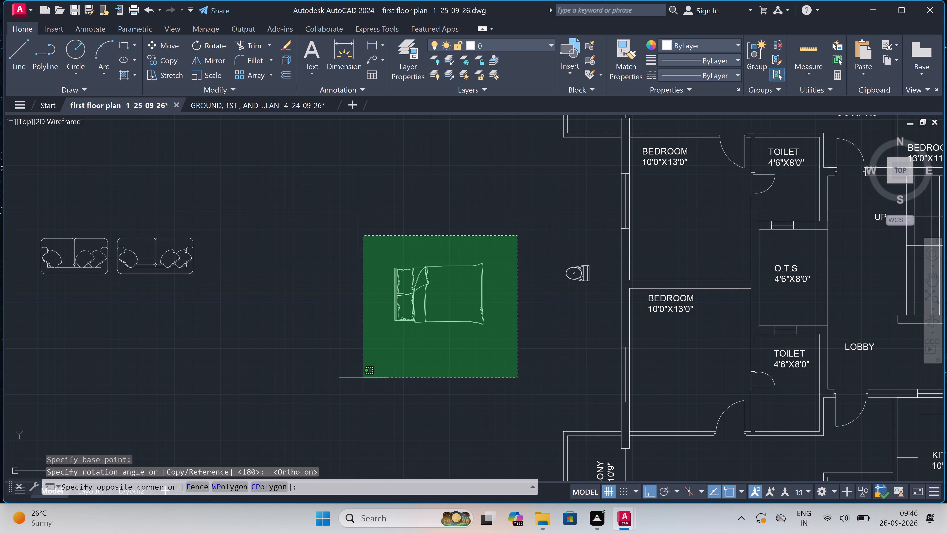
pyautogui.click(363, 378)
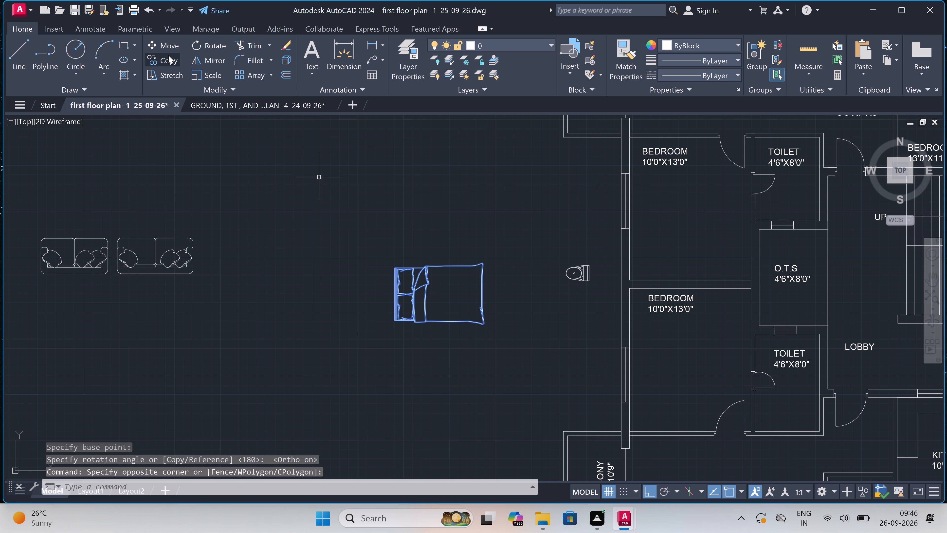
pyautogui.click(168, 57)
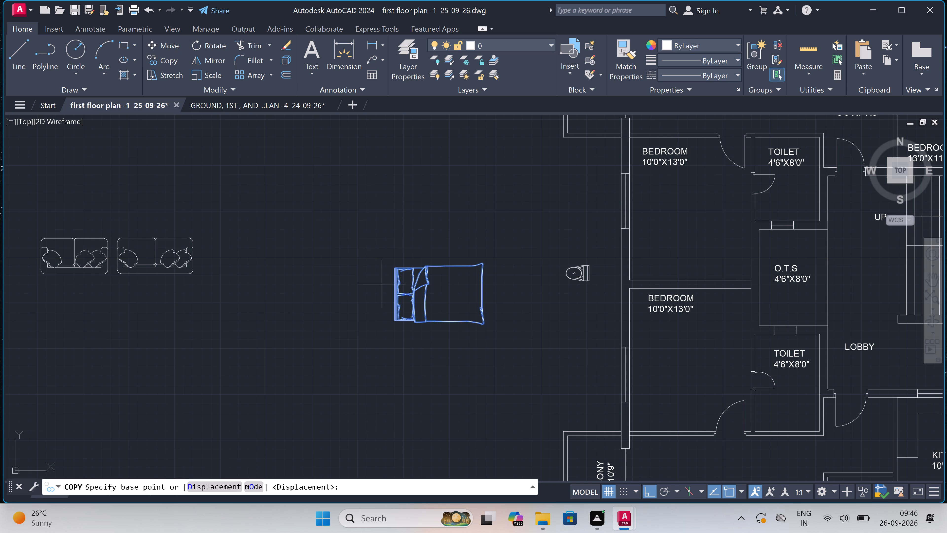
pyautogui.click(392, 295)
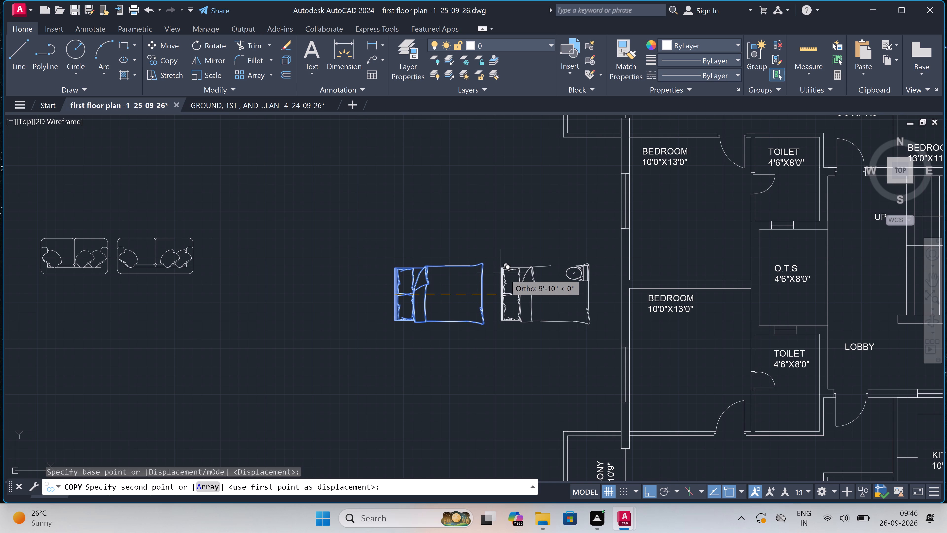
pyautogui.press('F8')
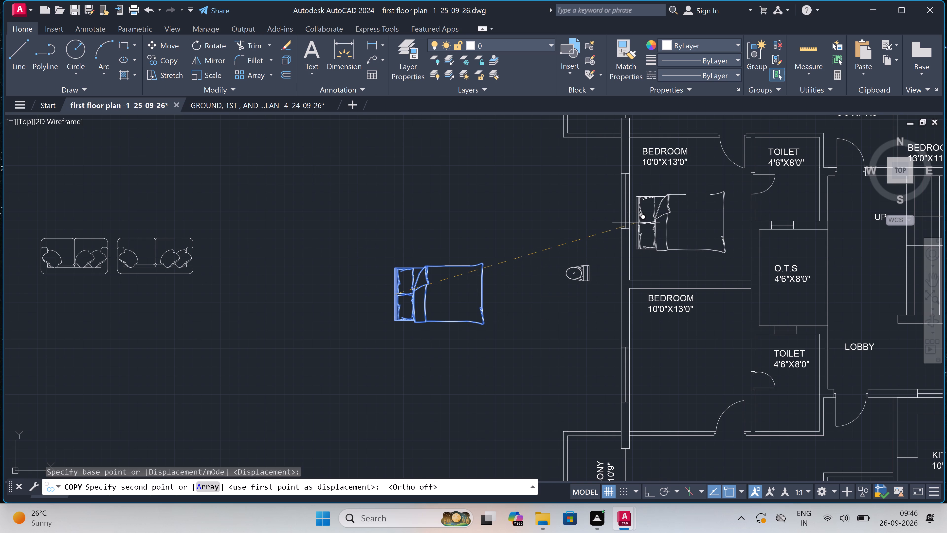
pyautogui.scroll(2, 636, 223)
pyautogui.click(623, 228)
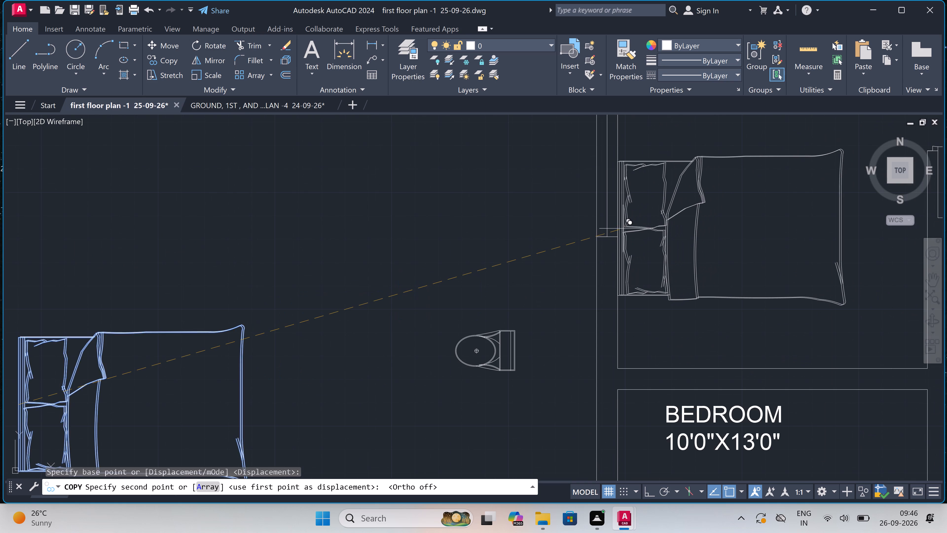
# Place another copy of the bed in the lower 10'0"X13'0" bedroom, headboard at the west window wall, and end the copying.
pyautogui.scroll(-2, 623, 228)
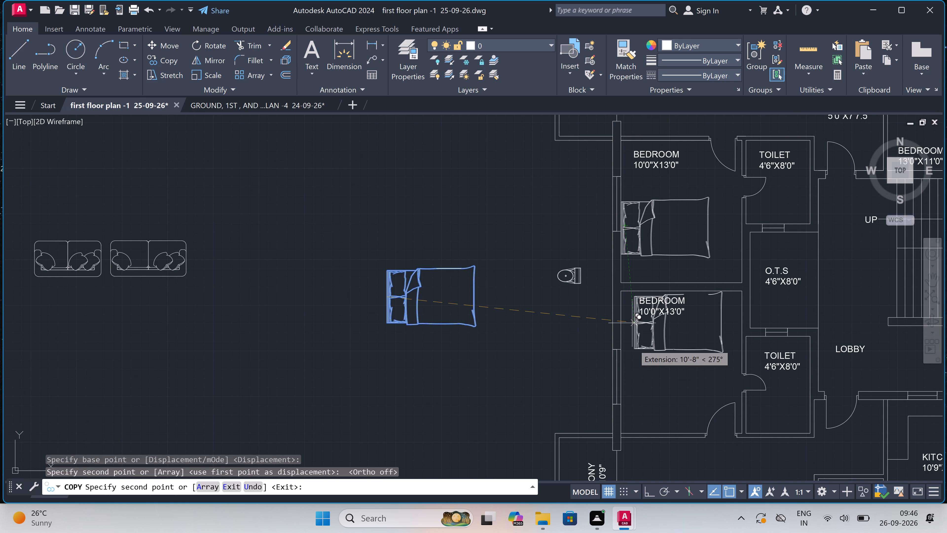
pyautogui.scroll(3, 615, 381)
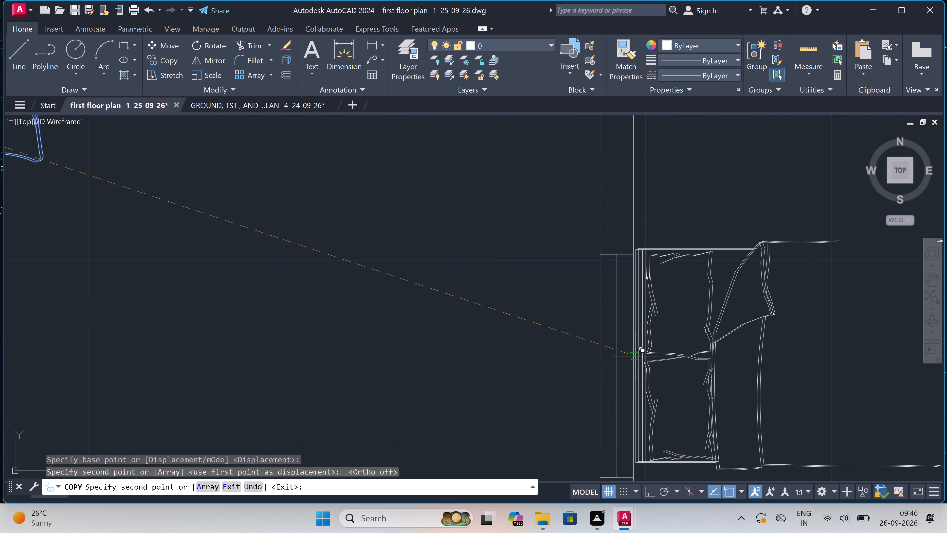
pyautogui.scroll(2, 641, 340)
pyautogui.click(635, 333)
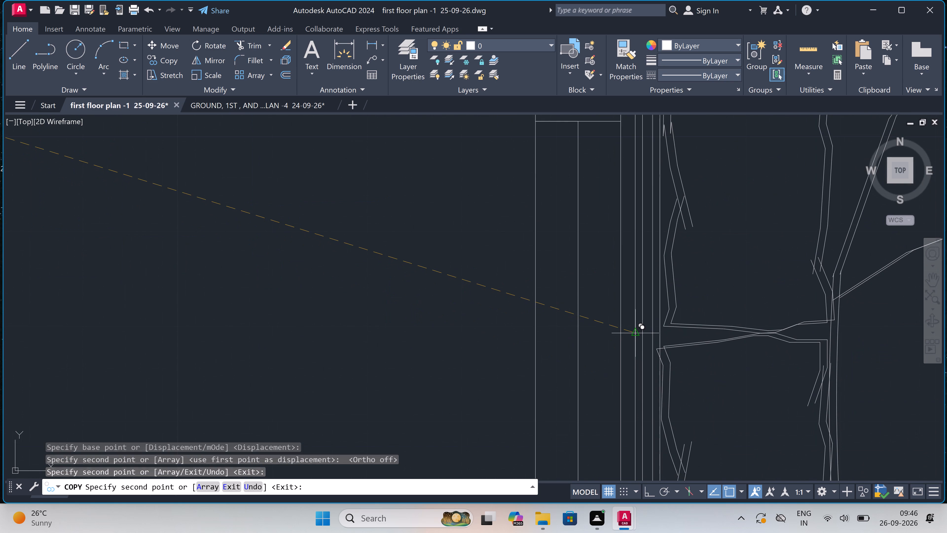
pyautogui.press('Escape')
# Rotate the loose bed west of the plan 180° about a point near its middle, with ortho on, so its headboard faces east.
pyautogui.scroll(-2, 564, 357)
pyautogui.scroll(-2, 537, 322)
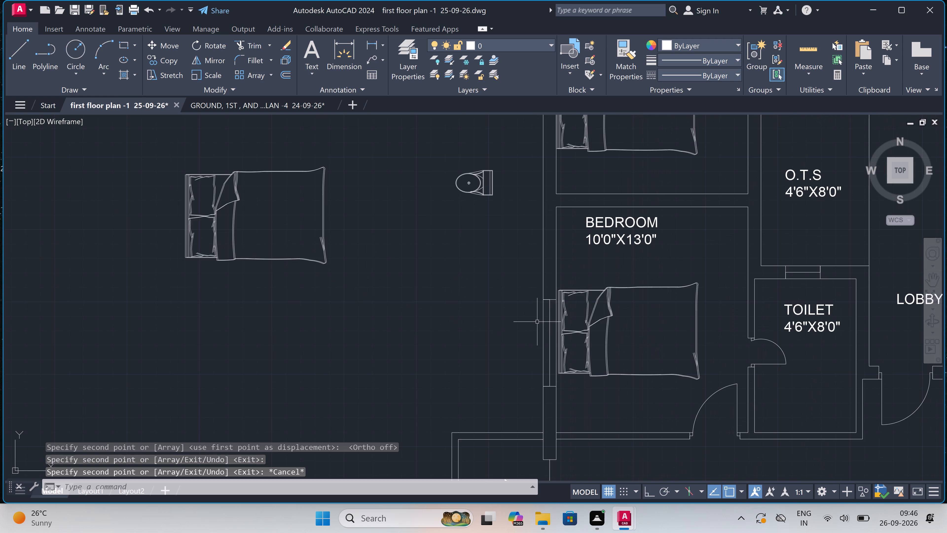
pyautogui.scroll(-2, 537, 322)
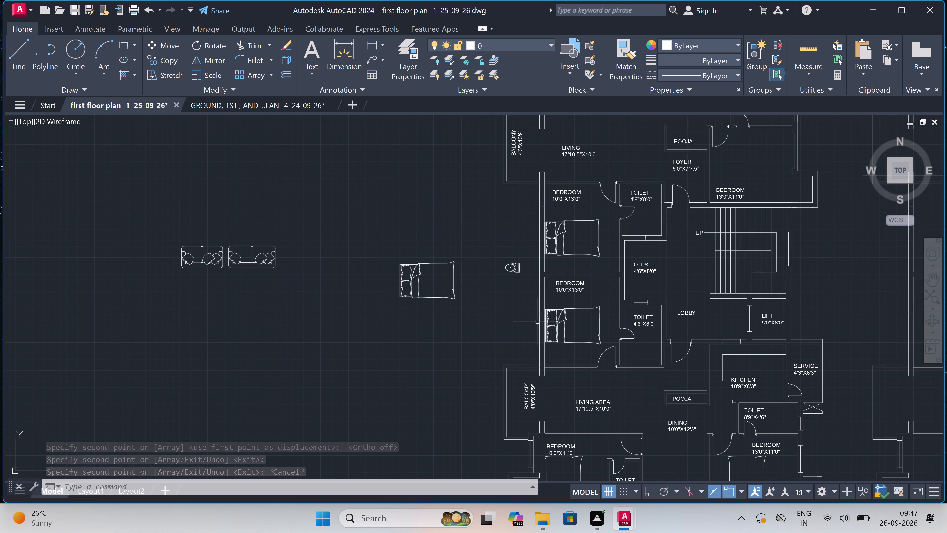
pyautogui.scroll(-1, 537, 322)
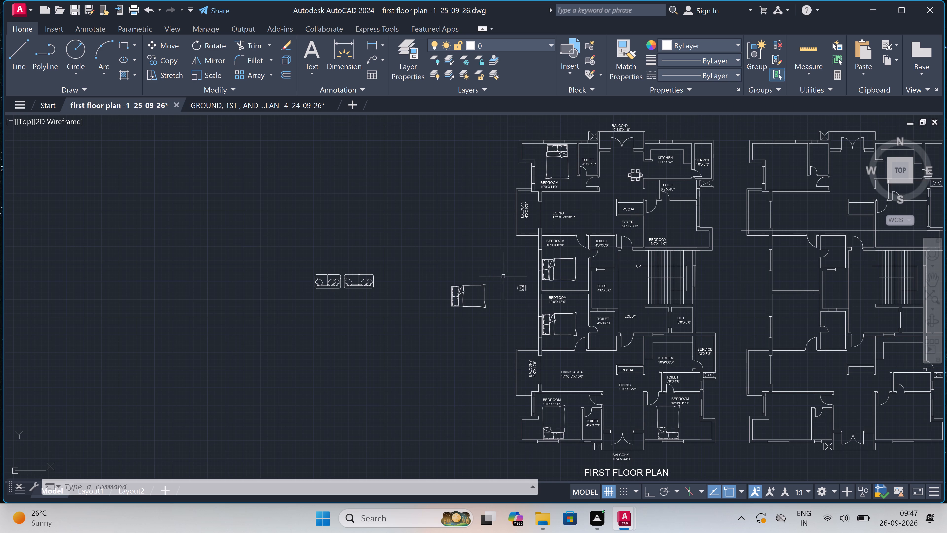
pyautogui.scroll(1, 502, 277)
pyautogui.moveTo(499, 251); pyautogui.dragTo(497, 257)
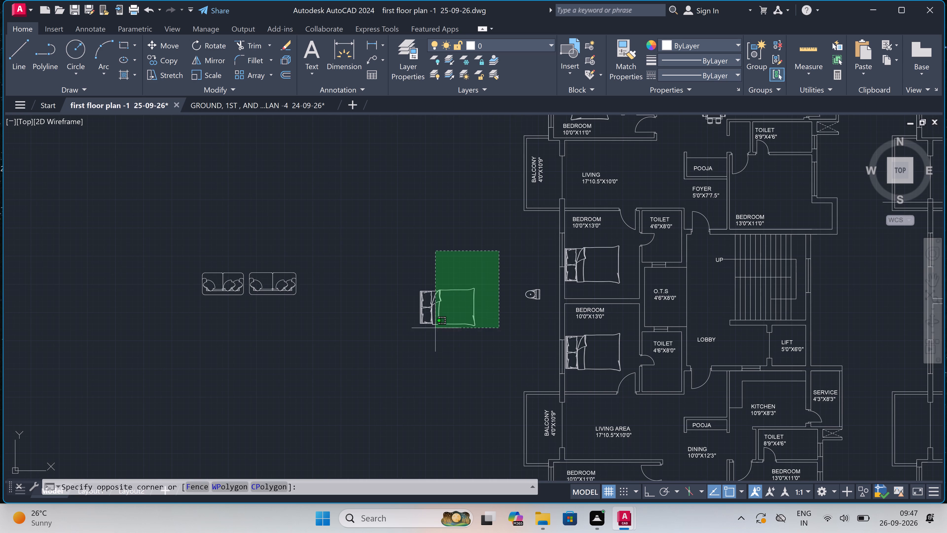
pyautogui.doubleClick(375, 372)
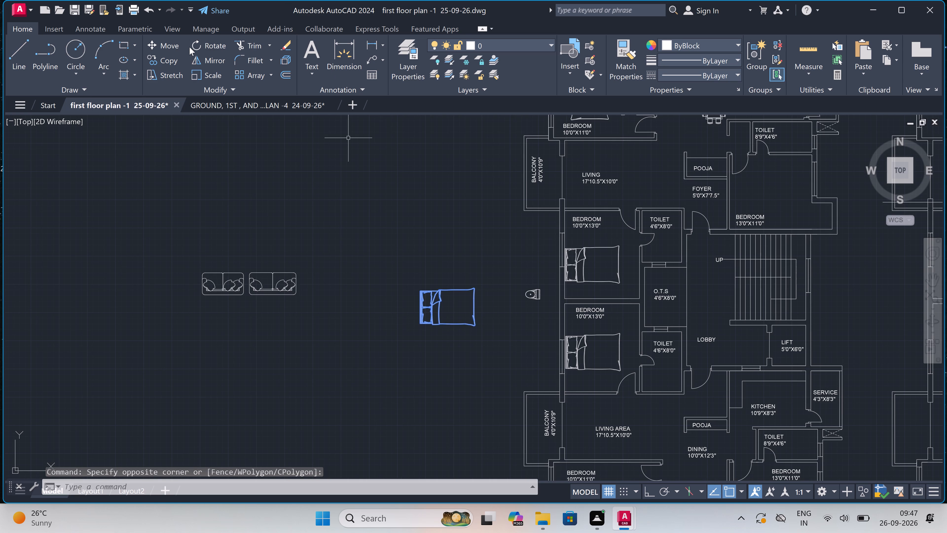
pyautogui.click(213, 41)
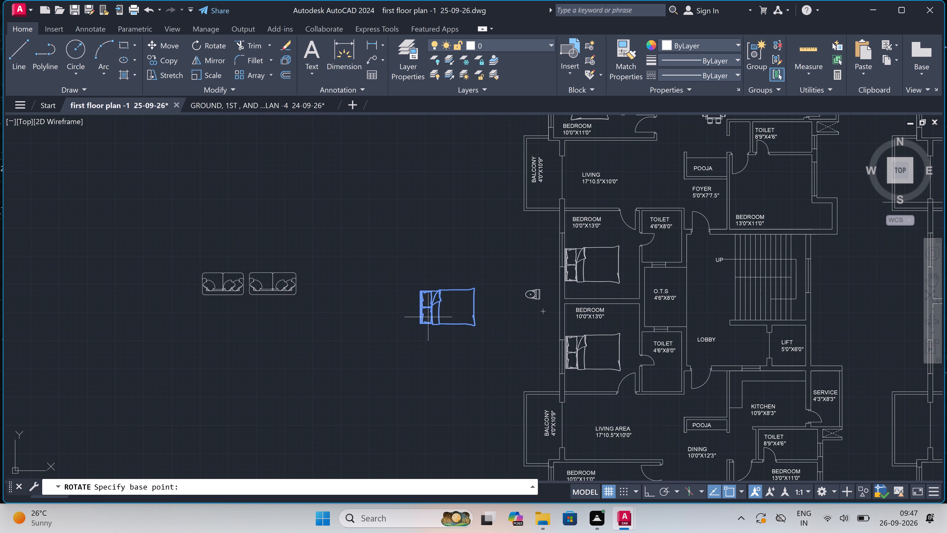
pyautogui.click(447, 306)
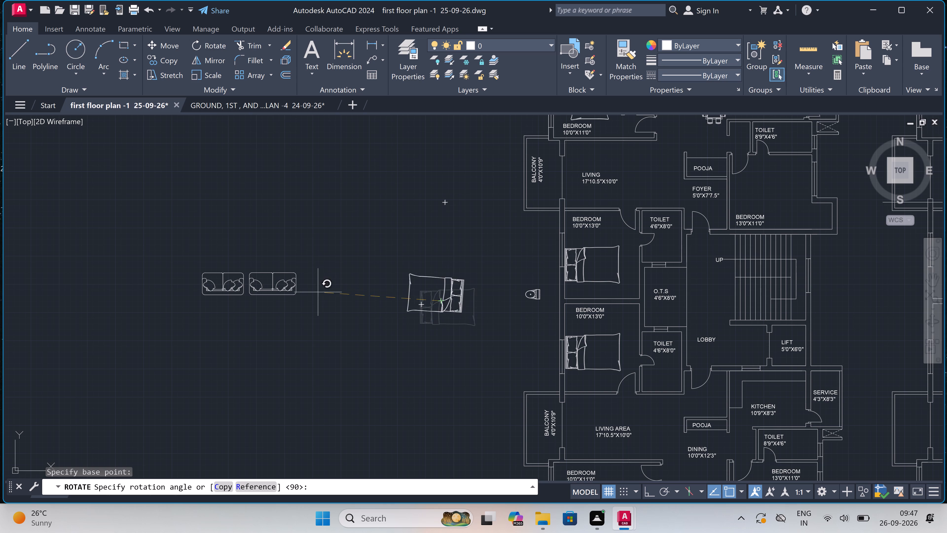
pyautogui.press('F8')
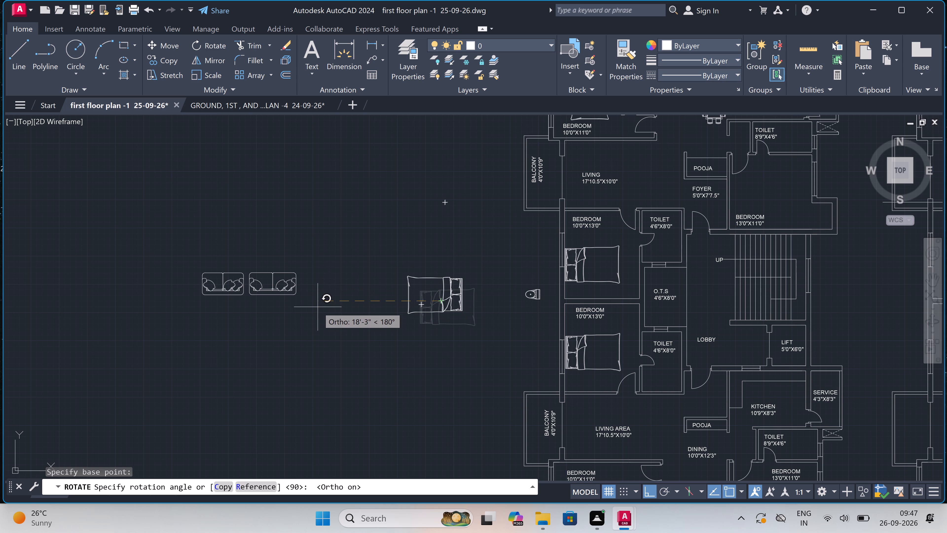
pyautogui.click(319, 306)
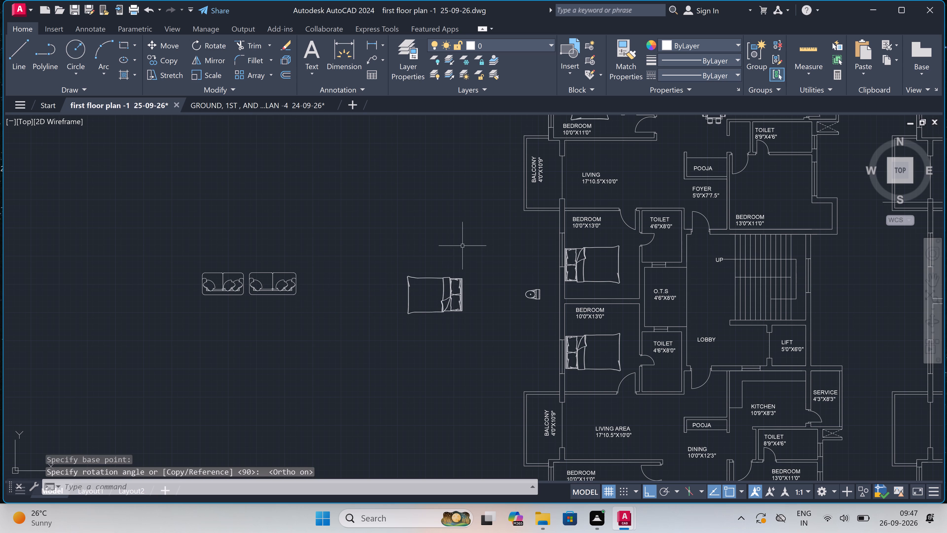
# Copy the loose bed by its headboard's middle, with ortho off, into the upper unit's 13'0"X11'0" bedroom, headboard at the east window wall.
pyautogui.click(474, 261)
pyautogui.click(473, 263)
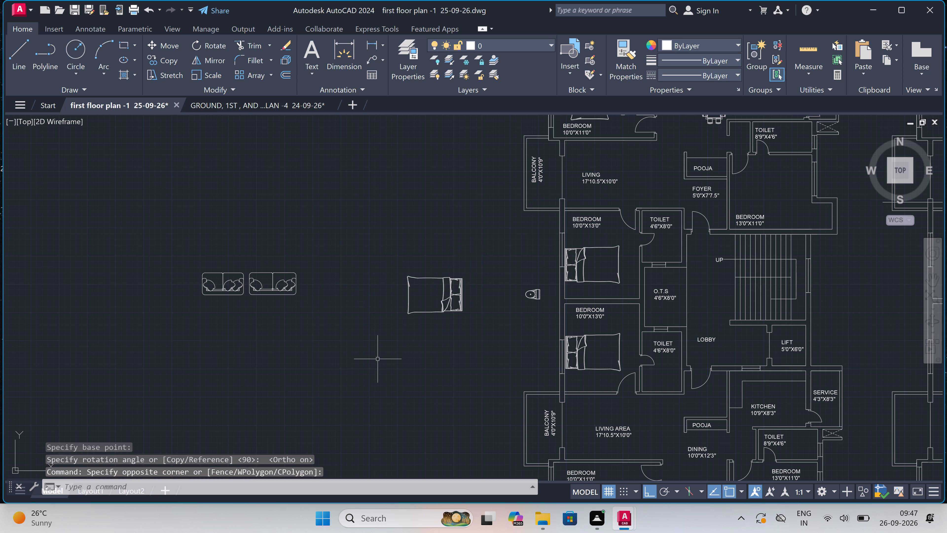
pyautogui.click(488, 269)
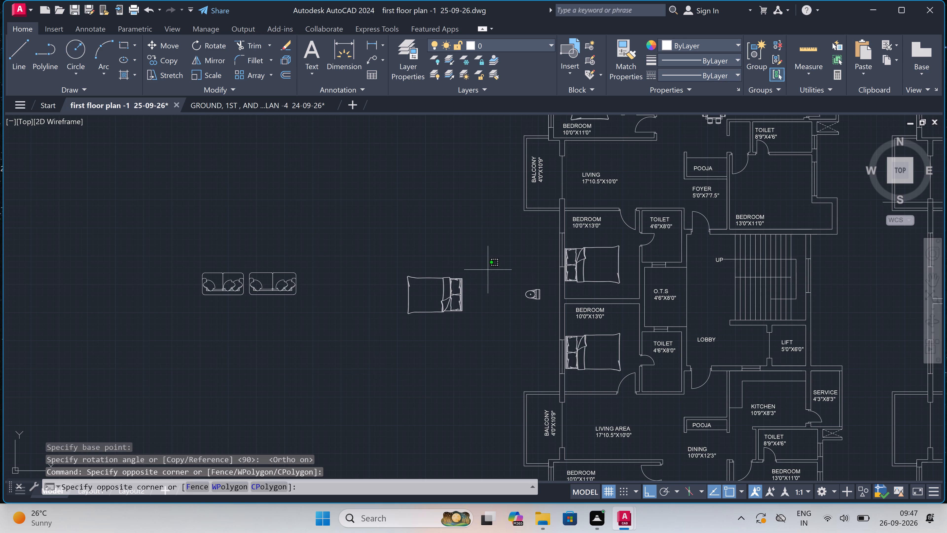
pyautogui.click(363, 356)
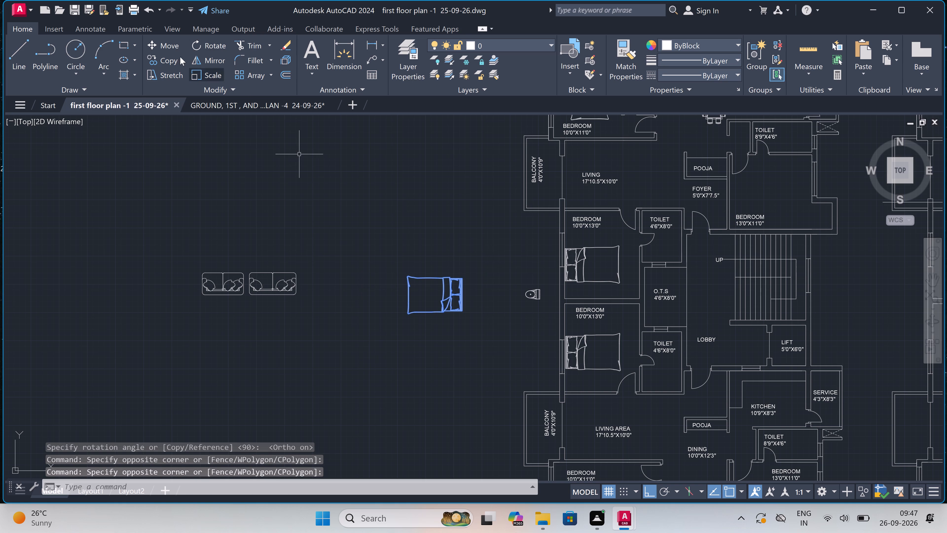
pyautogui.click(170, 59)
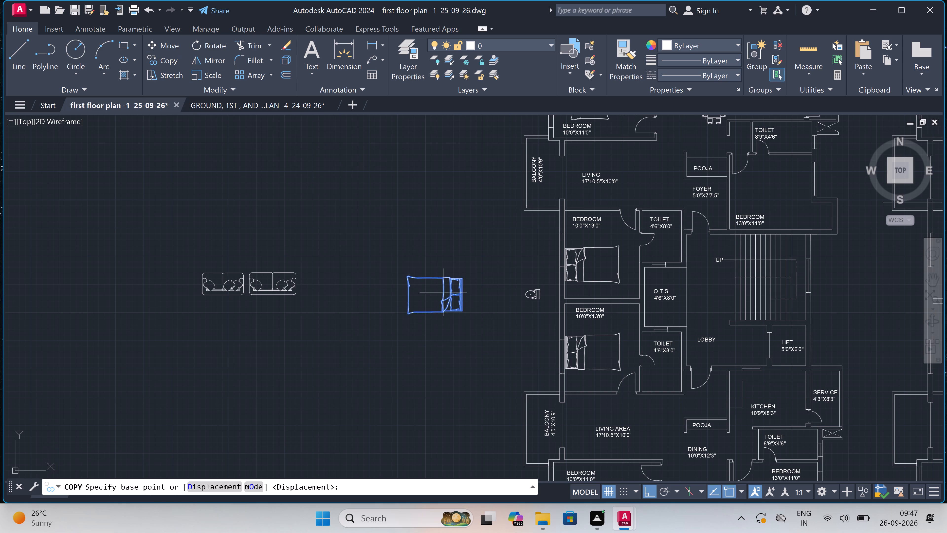
pyautogui.click(459, 291)
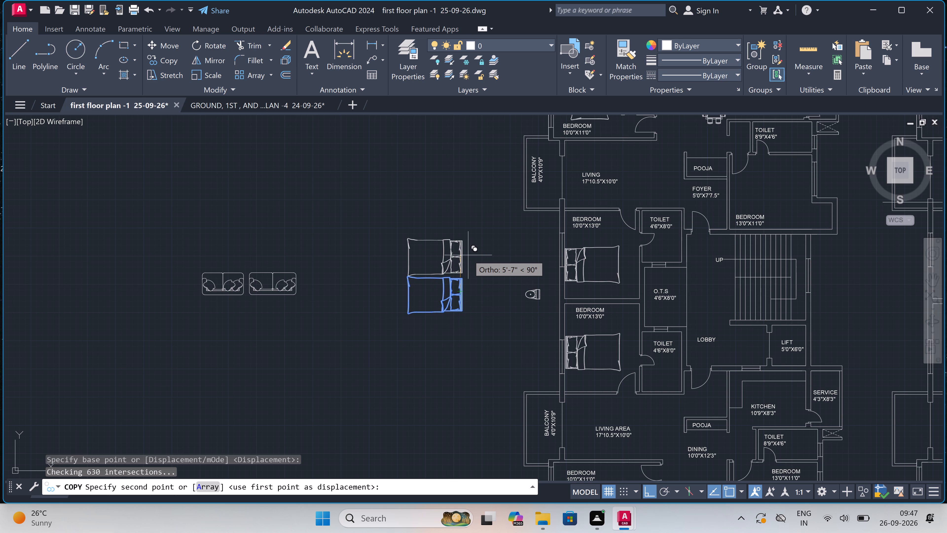
pyautogui.press('F8')
pyautogui.scroll(-3, 468, 255)
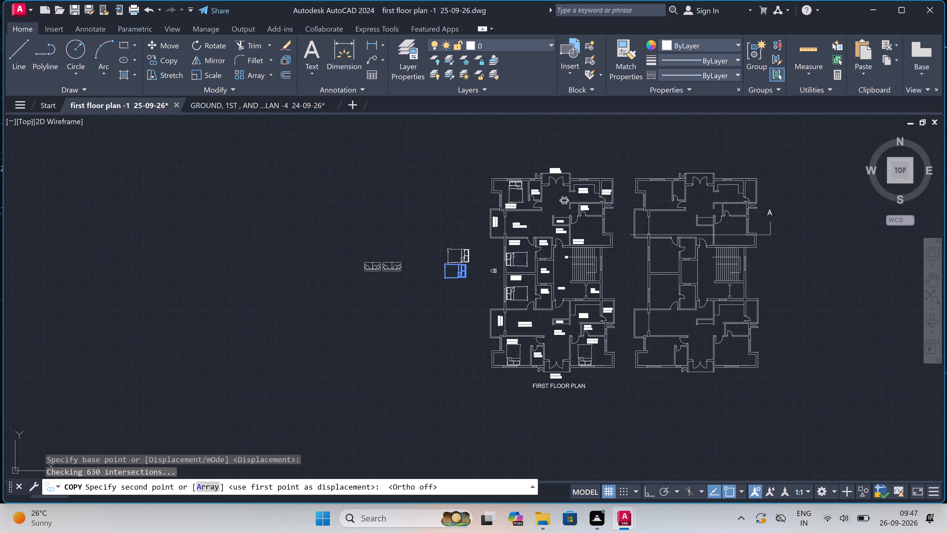
pyautogui.scroll(3, 554, 225)
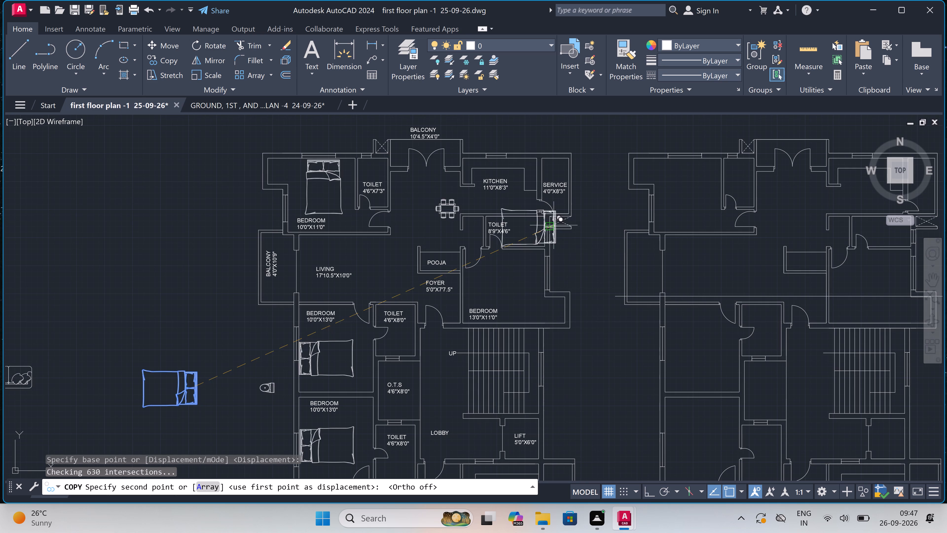
pyautogui.scroll(2, 554, 270)
pyautogui.scroll(1, 511, 297)
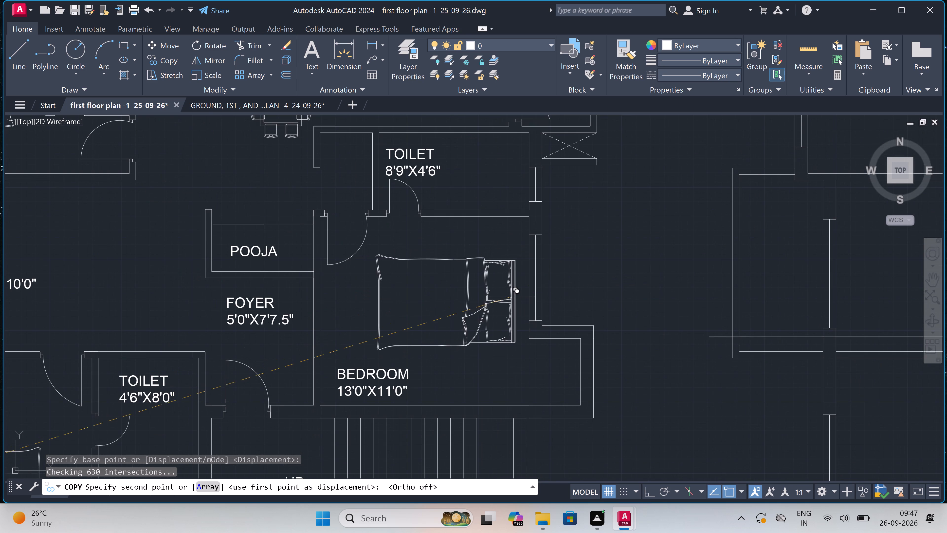
pyautogui.click(525, 274)
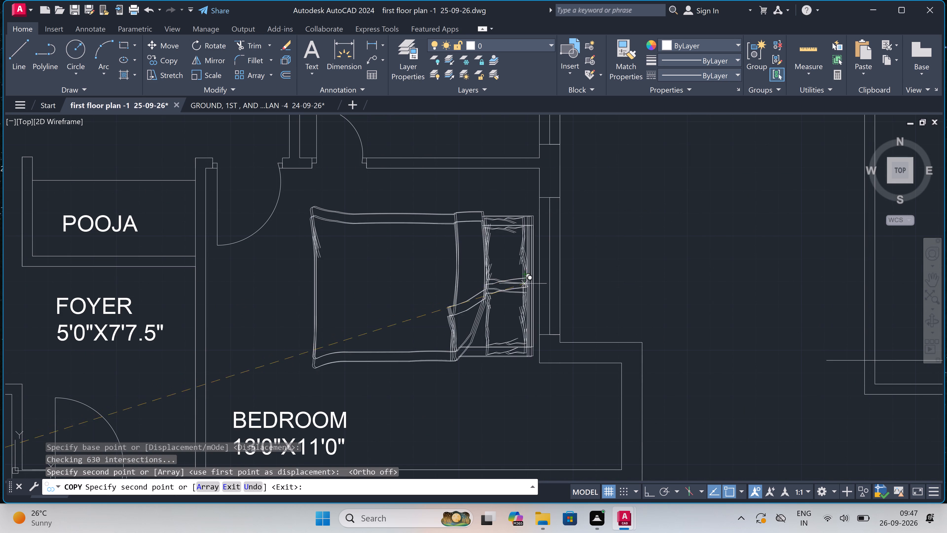
pyautogui.press('Escape')
# Move the LIVING 17'10.5"X10'0" label slightly south within its room, making space along the north wall.
pyautogui.scroll(-5, 538, 256)
pyautogui.scroll(2, 535, 263)
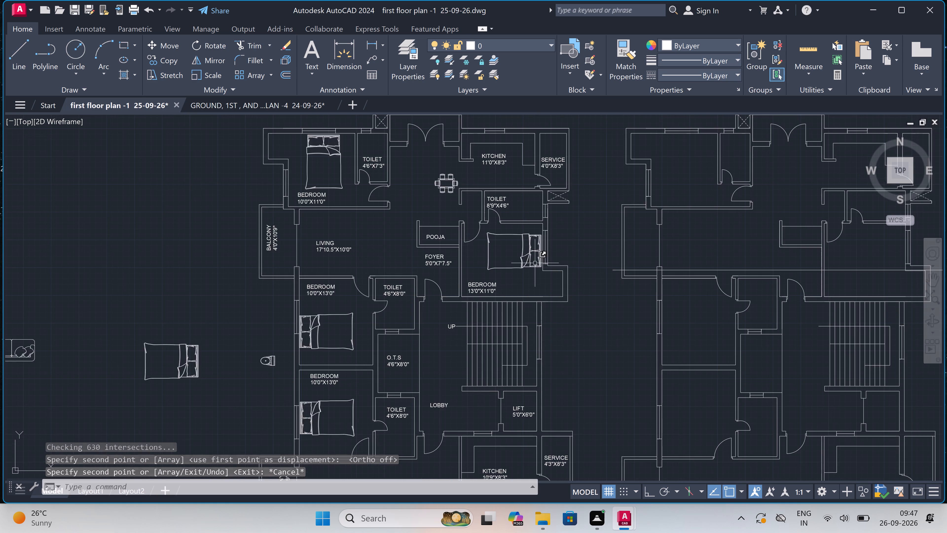
pyautogui.scroll(-3, 535, 263)
pyautogui.scroll(2, 379, 308)
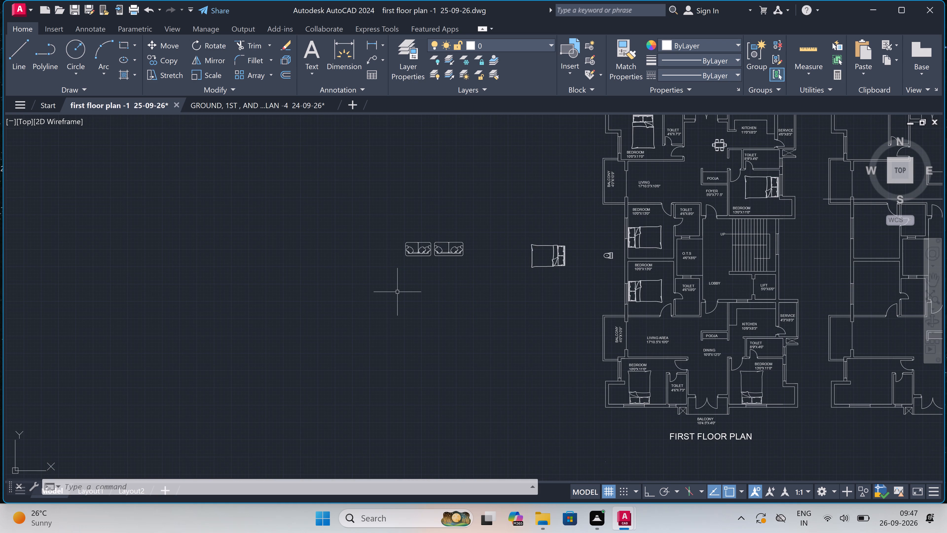
pyautogui.scroll(2, 652, 159)
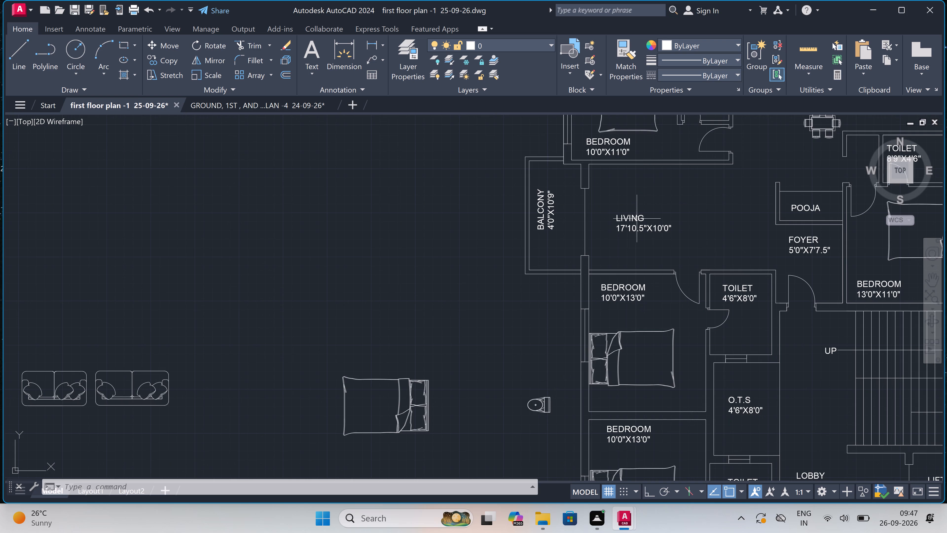
pyautogui.doubleClick(632, 221)
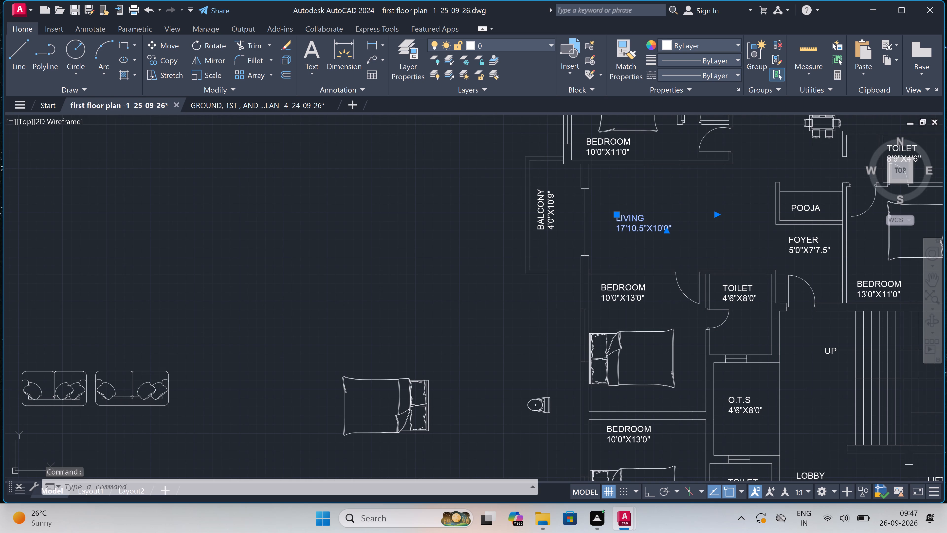
pyautogui.click(602, 236)
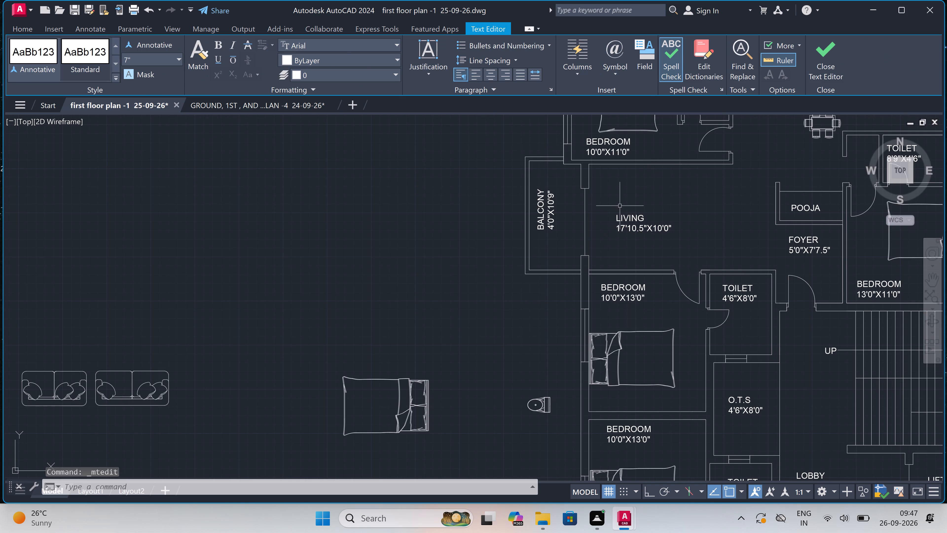
pyautogui.click(625, 215)
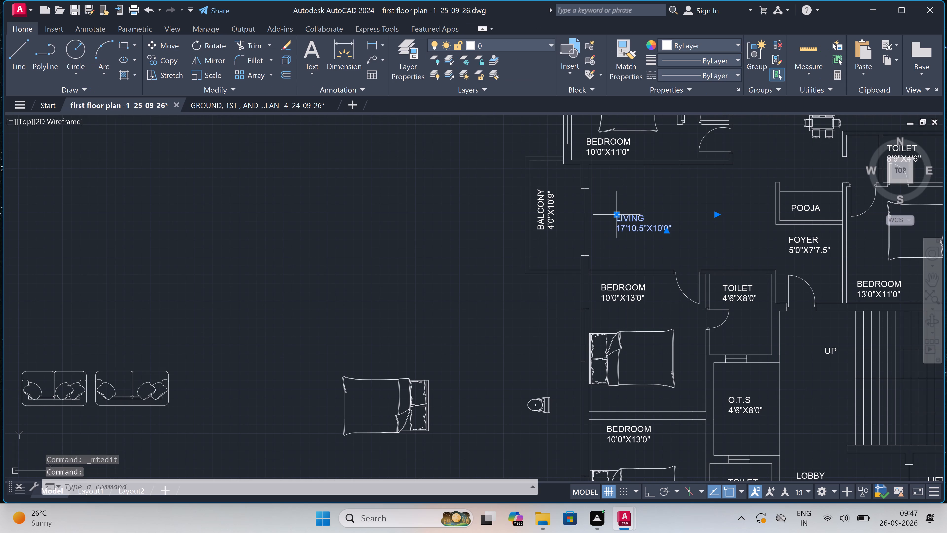
pyautogui.click(619, 214)
pyautogui.click(612, 237)
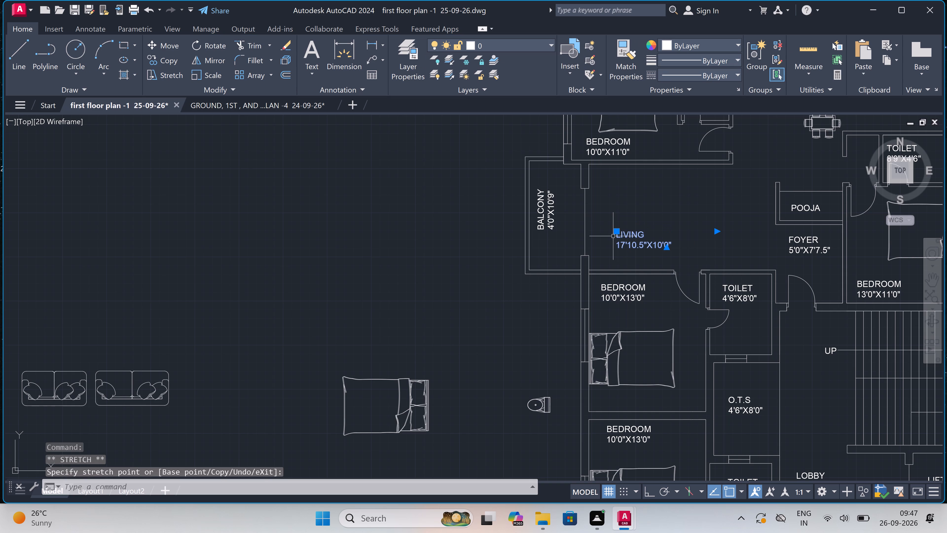
pyautogui.press('Escape')
# Rotate both loose sofas 180° about a point on the front edge of the west sofa, with ortho on.
pyautogui.scroll(-2, 613, 236)
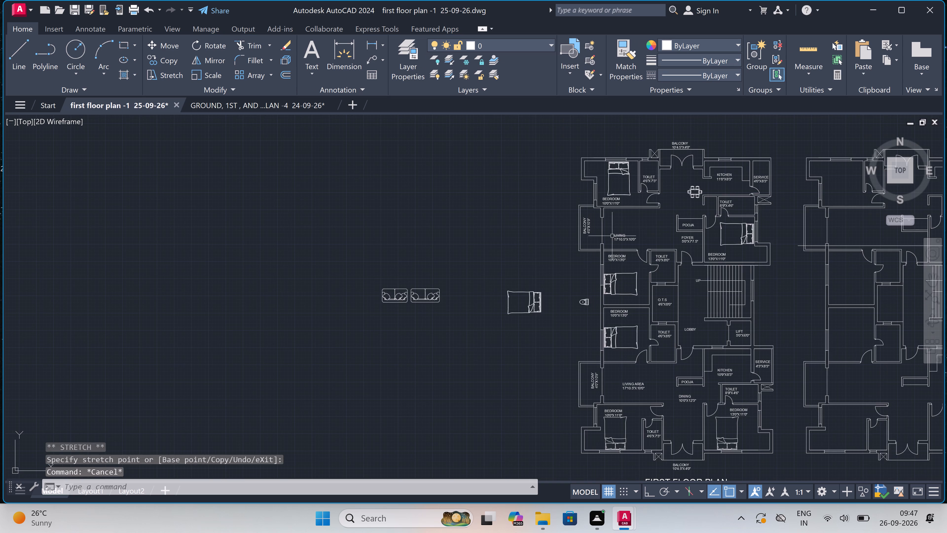
pyautogui.scroll(1, 502, 258)
pyautogui.moveTo(418, 283); pyautogui.dragTo(419, 290)
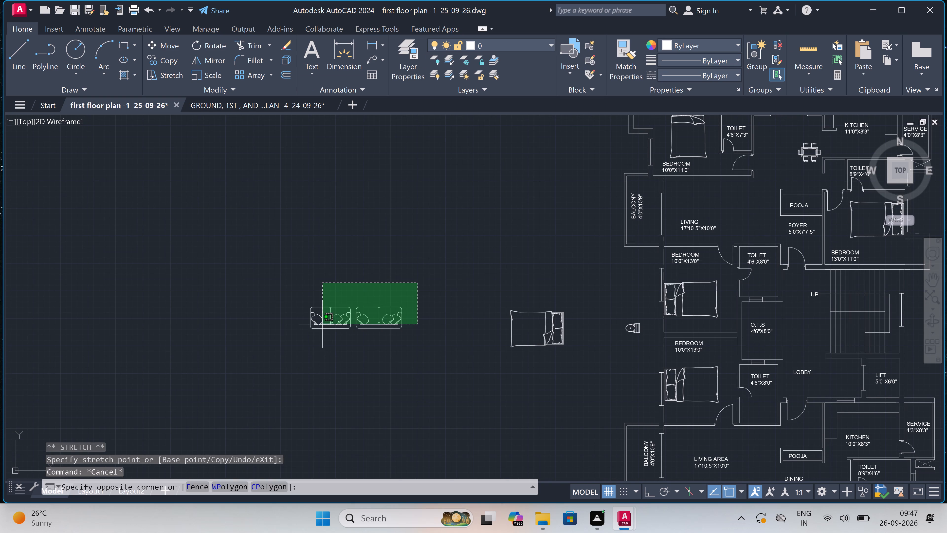
pyautogui.click(303, 336)
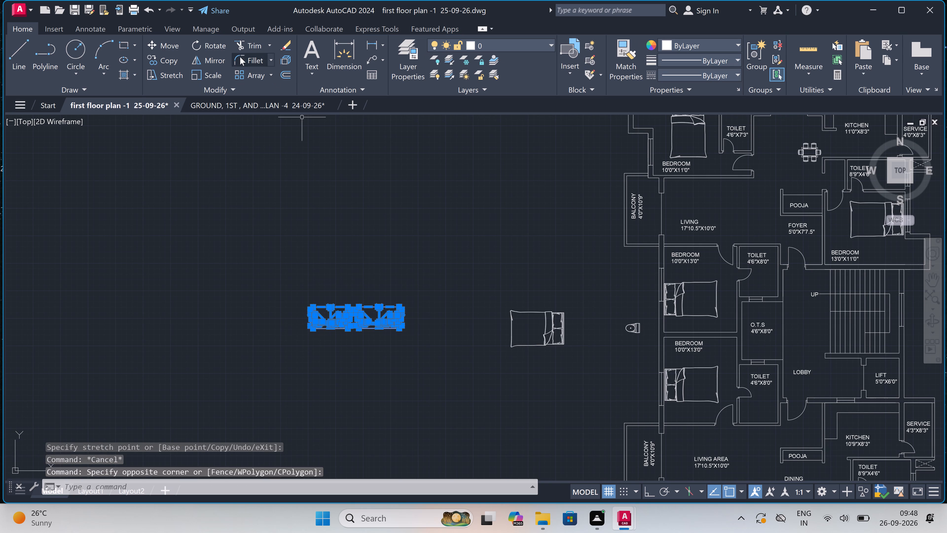
pyautogui.click(219, 43)
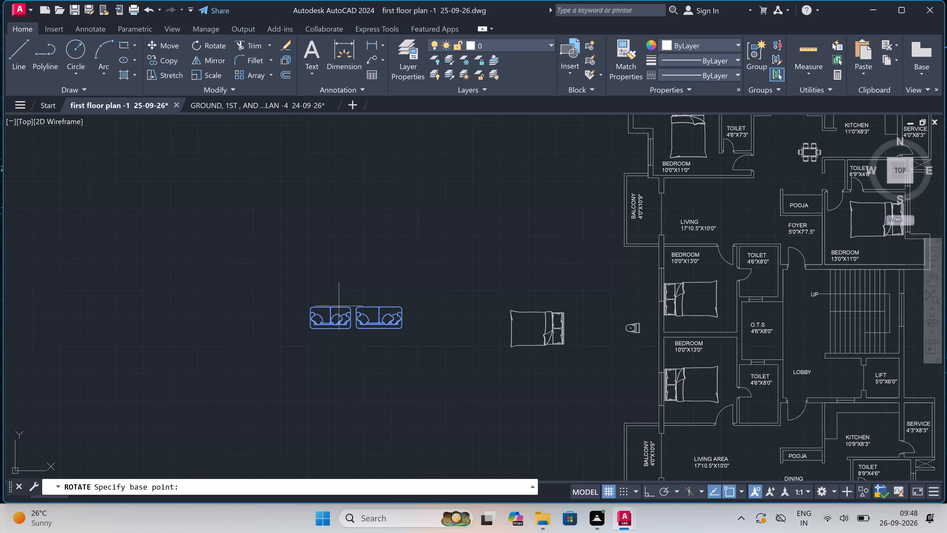
pyautogui.click(333, 328)
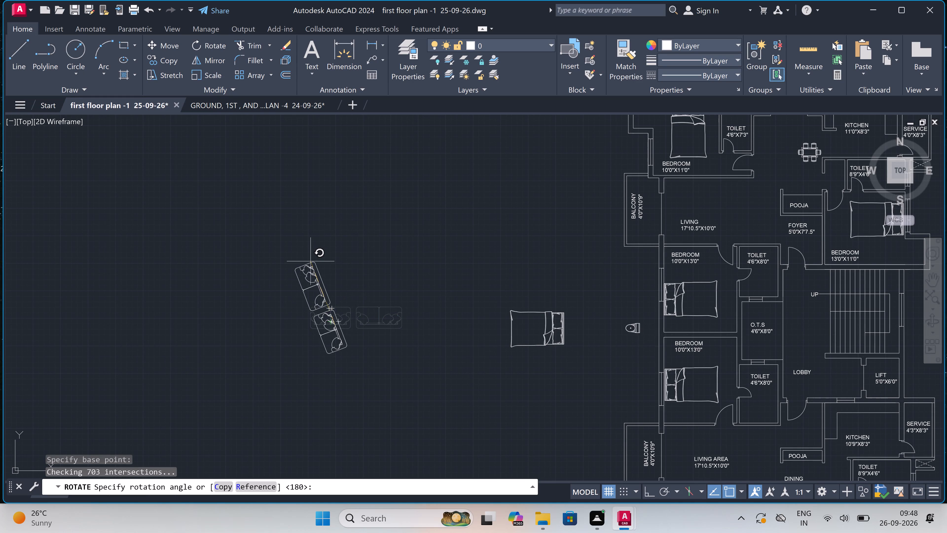
pyautogui.press('F8')
pyautogui.click(228, 328)
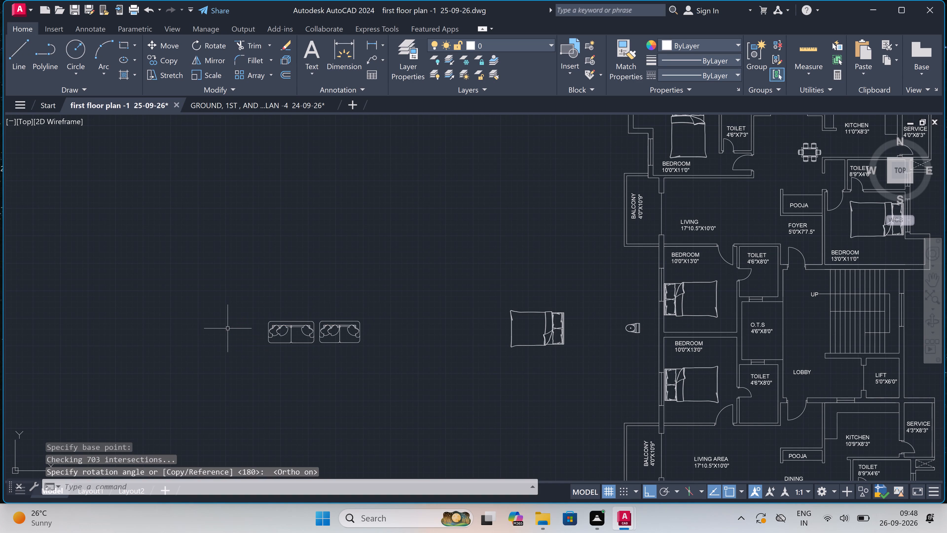
# Move both rotated sofas, with ortho off, into the upper unit's LIVING room, backs along its north wall.
pyautogui.moveTo(393, 307); pyautogui.dragTo(382, 318)
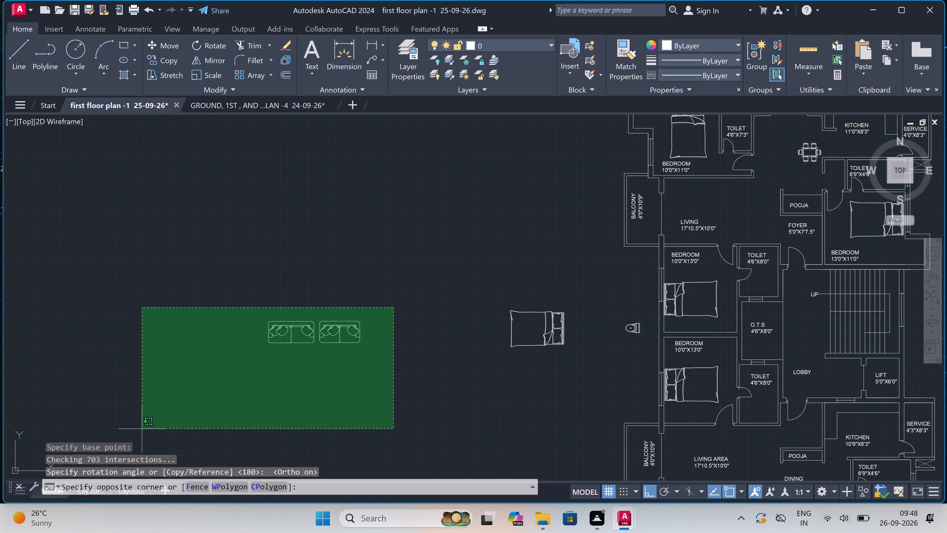
pyautogui.click(142, 426)
pyautogui.click(159, 41)
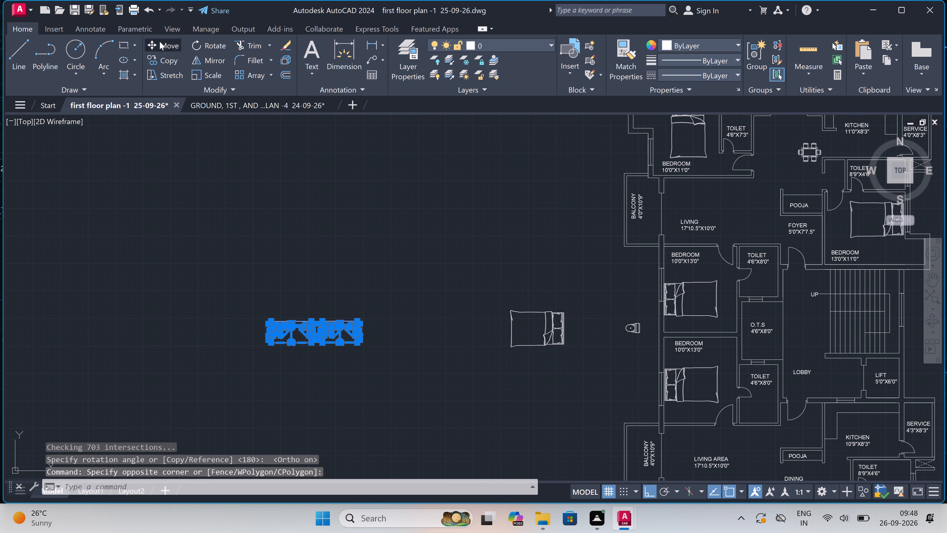
pyautogui.click(288, 337)
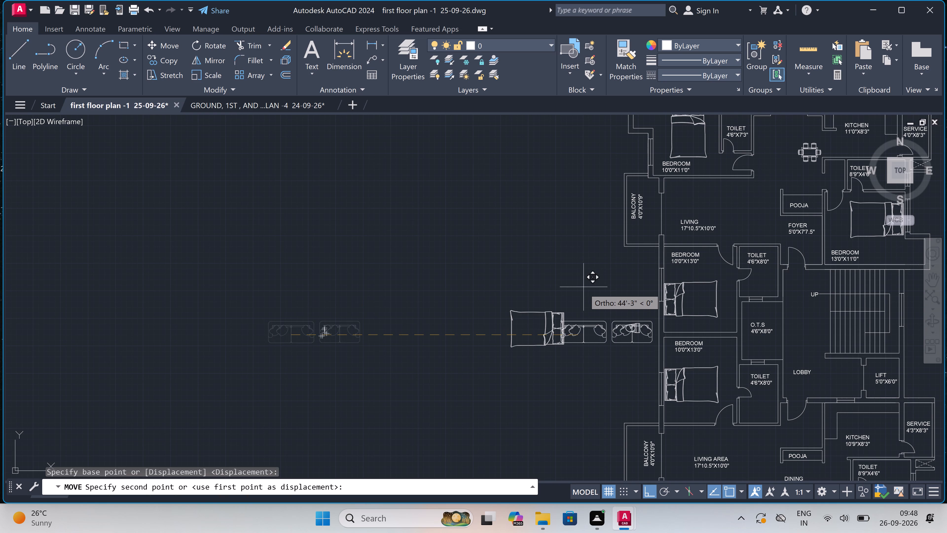
pyautogui.press('F8')
pyautogui.scroll(2, 703, 169)
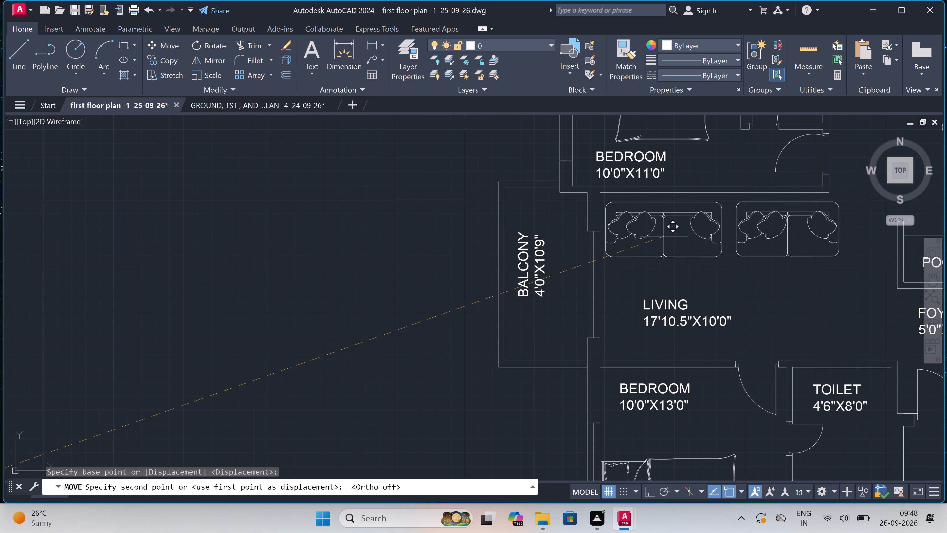
pyautogui.click(662, 230)
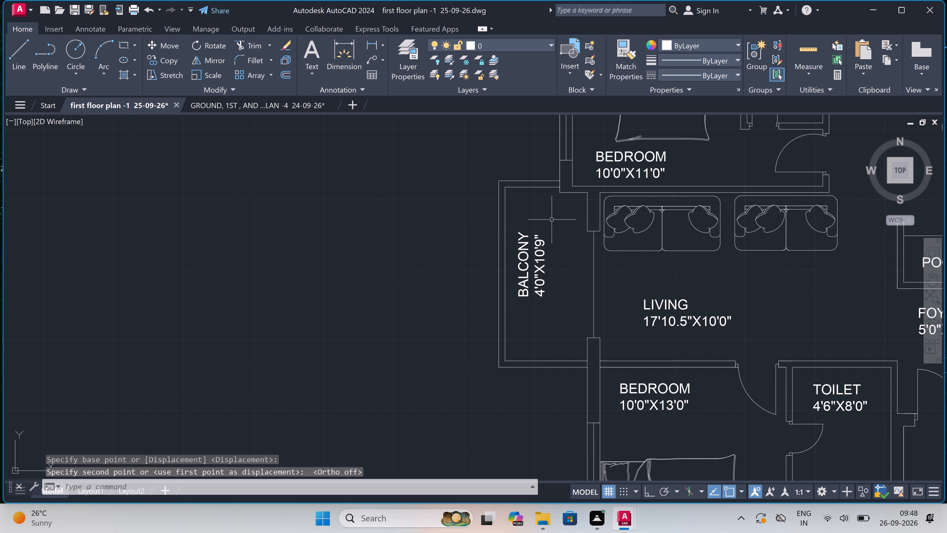
# Delete the leftover loose bed west of the plan.
pyautogui.scroll(-3, 517, 223)
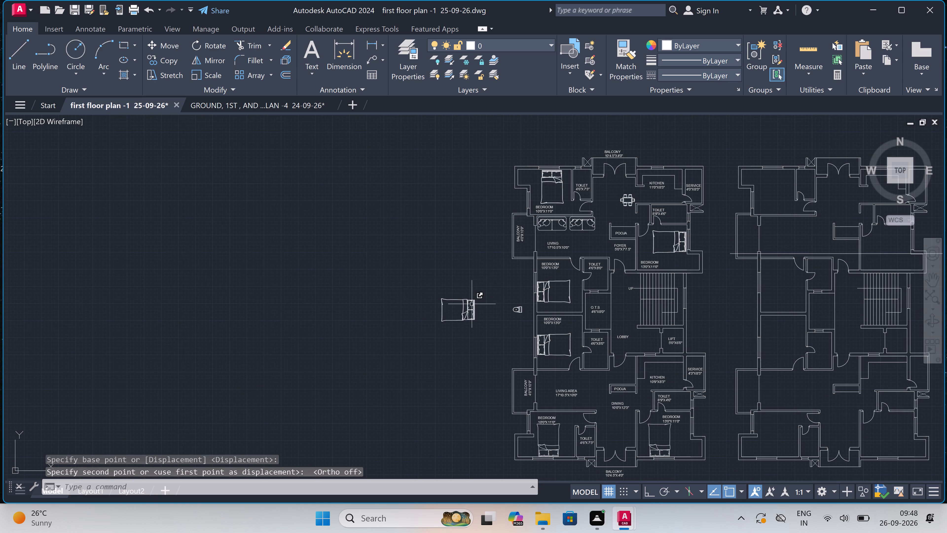
pyautogui.click(481, 294)
pyautogui.click(406, 343)
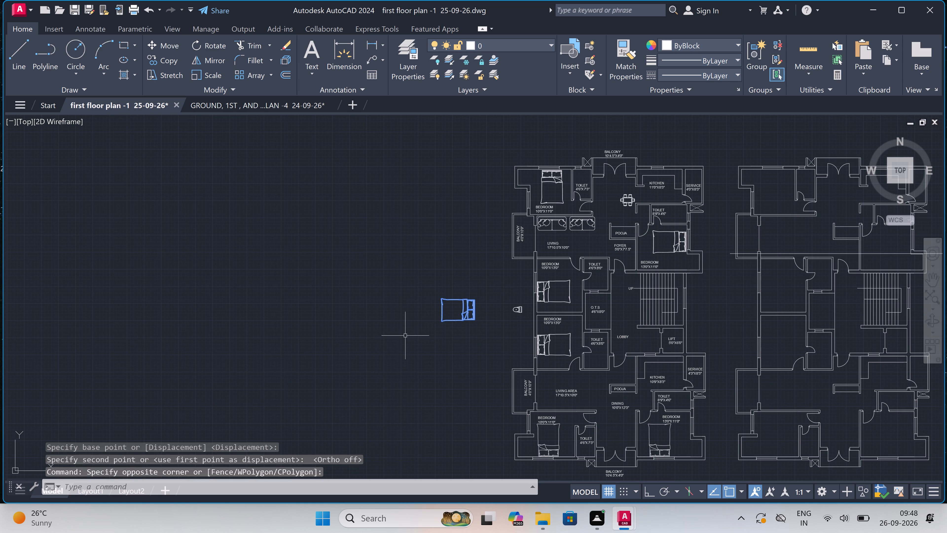
pyautogui.press('Delete')
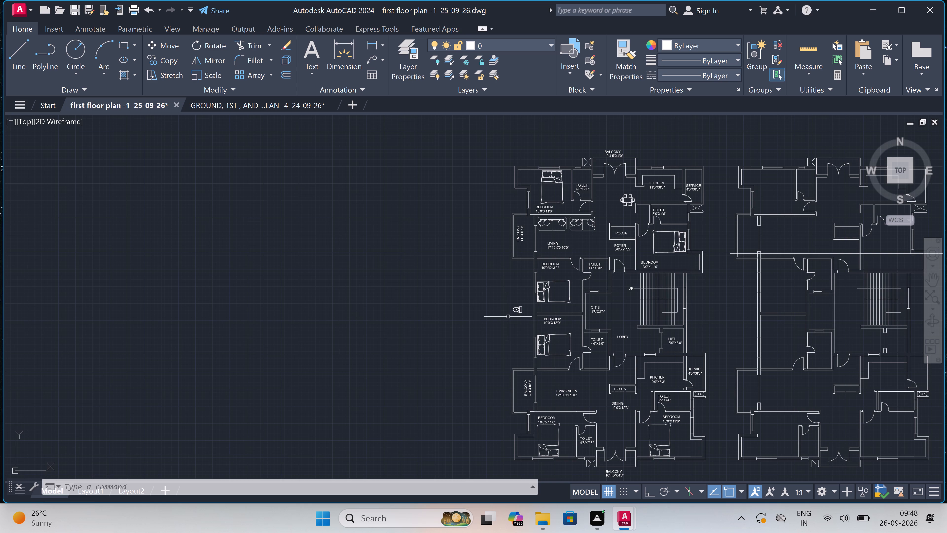
# Copy the loose WC from its back-edge midpoint into the lower unit's 8'9"X4'6" toilet, with its back along the east wall.
pyautogui.scroll(1, 521, 317)
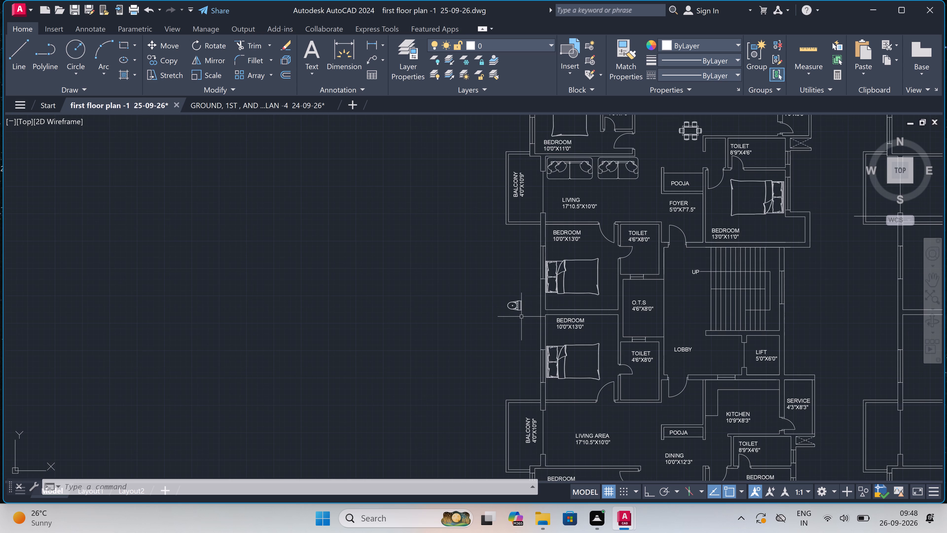
pyautogui.click(537, 289)
pyautogui.click(452, 344)
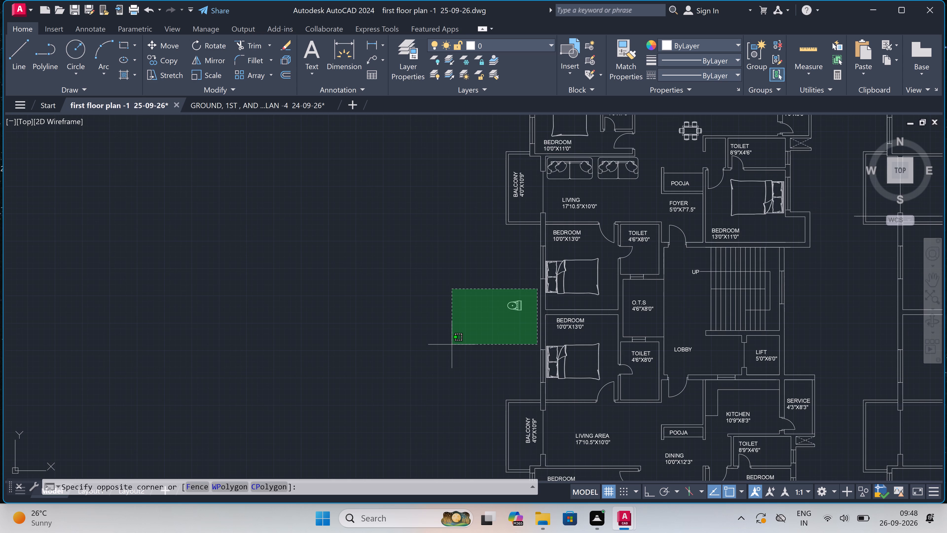
pyautogui.click(170, 60)
pyautogui.scroll(3, 475, 284)
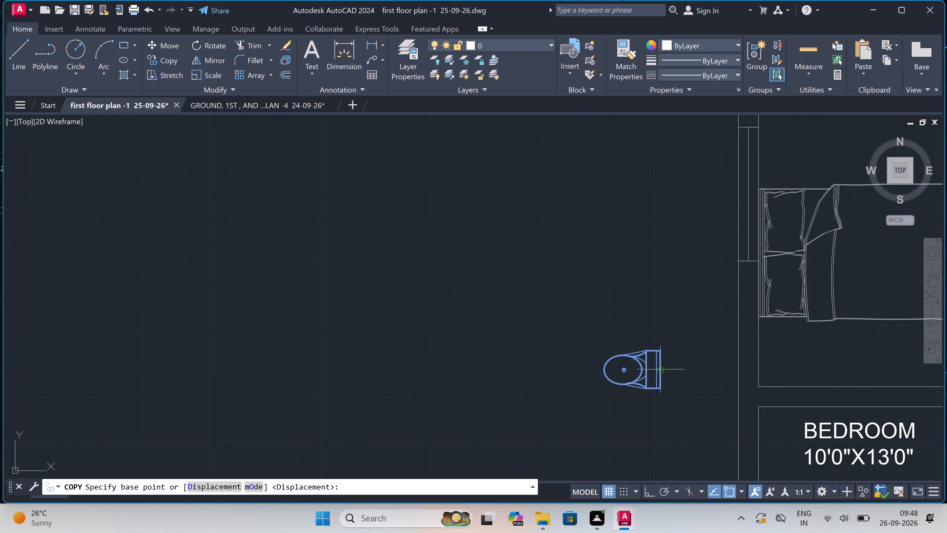
pyautogui.click(660, 372)
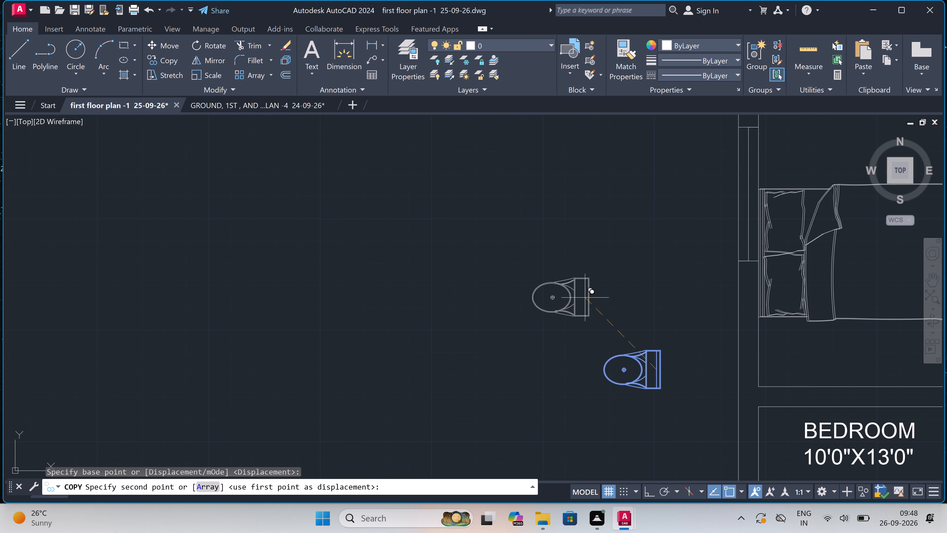
pyautogui.scroll(-5, 551, 302)
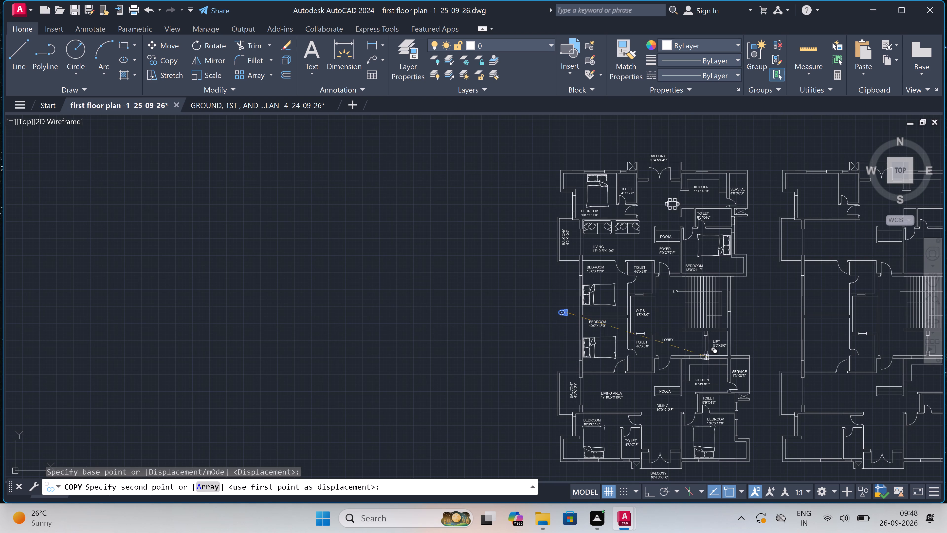
pyautogui.scroll(3, 734, 420)
pyautogui.scroll(1, 717, 376)
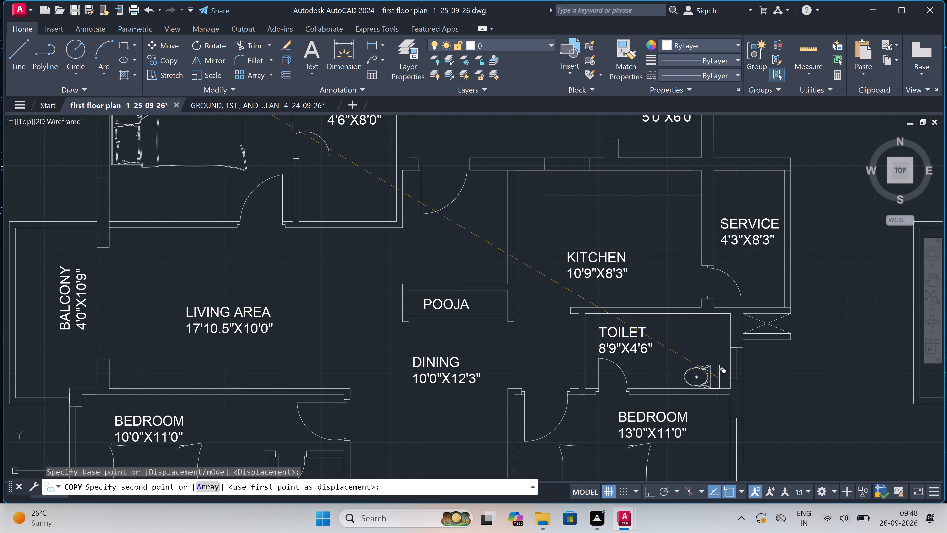
pyautogui.scroll(2, 723, 324)
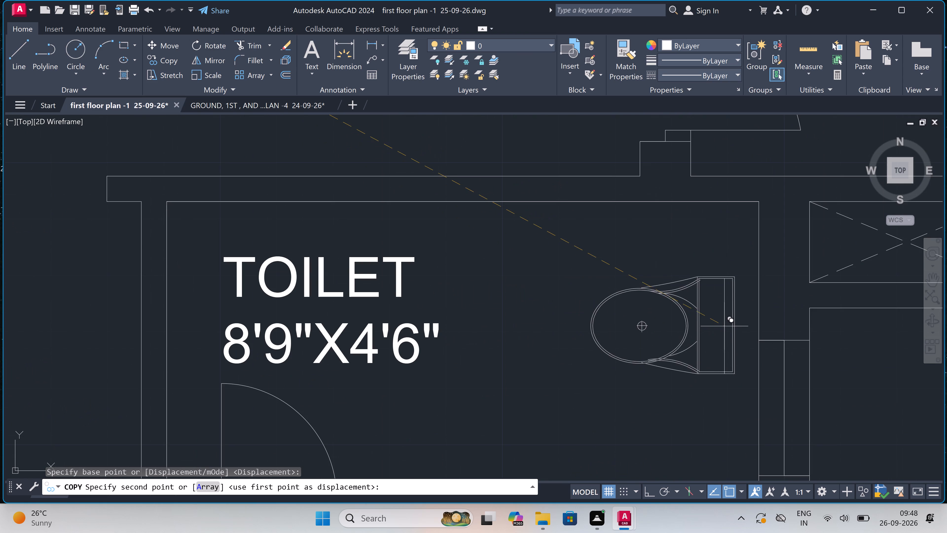
pyautogui.click(744, 342)
# Place another WC copy in the upper unit's 8'9"X4'6" toilet, with its back near the east wall, and end copying.
pyautogui.scroll(-3, 699, 340)
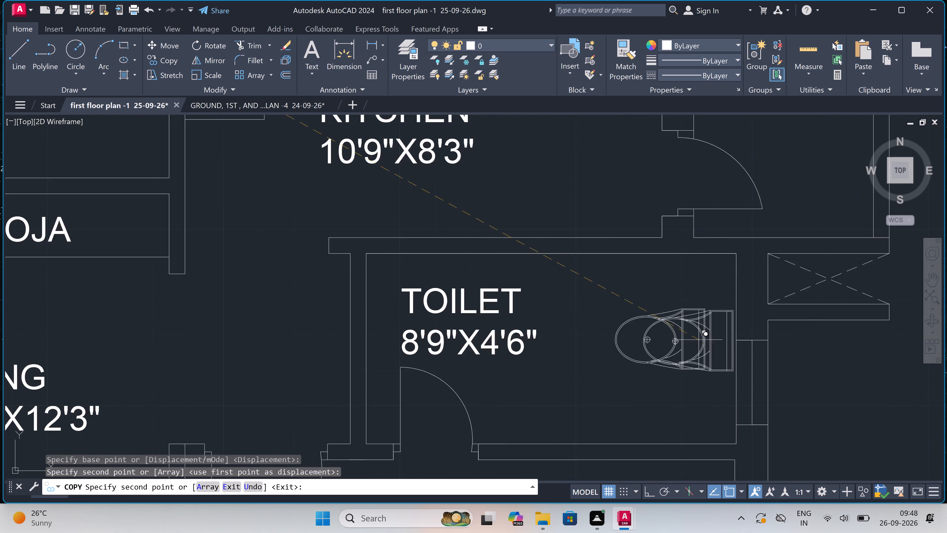
pyautogui.scroll(-3, 695, 335)
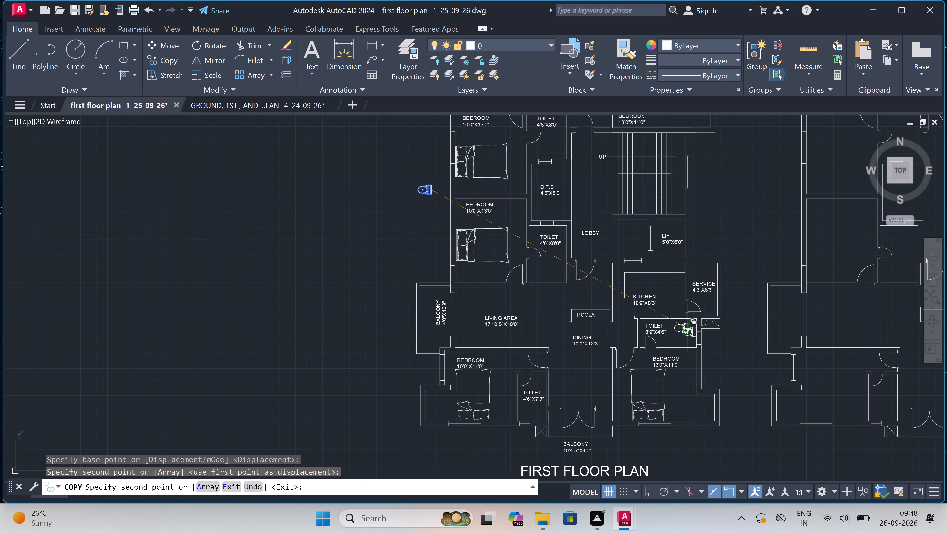
pyautogui.scroll(-1, 622, 347)
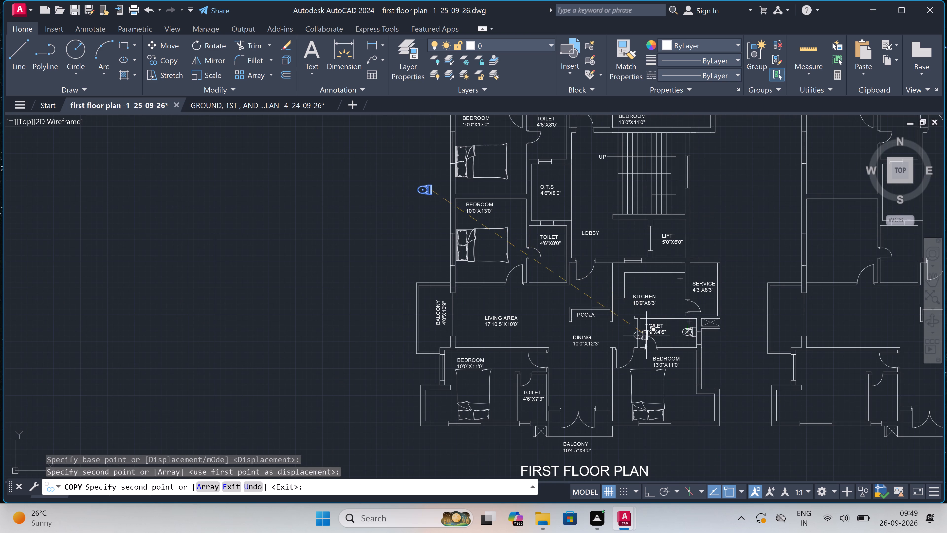
pyautogui.scroll(-1, 622, 347)
pyautogui.scroll(1, 619, 238)
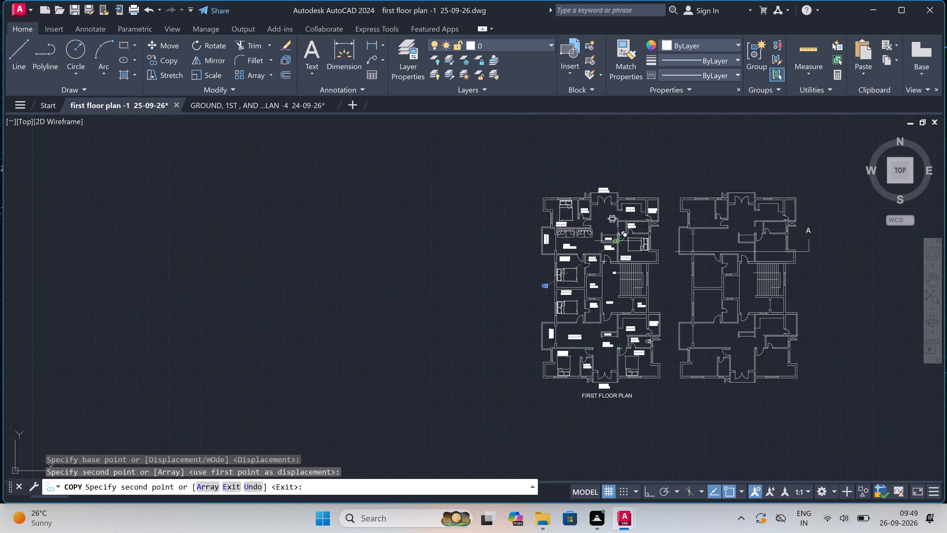
pyautogui.scroll(1, 619, 238)
pyautogui.scroll(3, 667, 189)
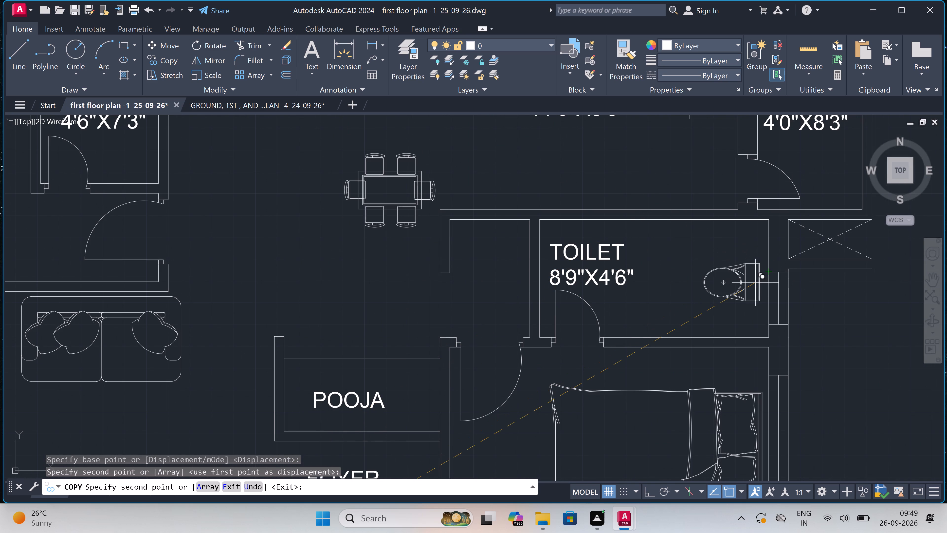
pyautogui.scroll(2, 755, 283)
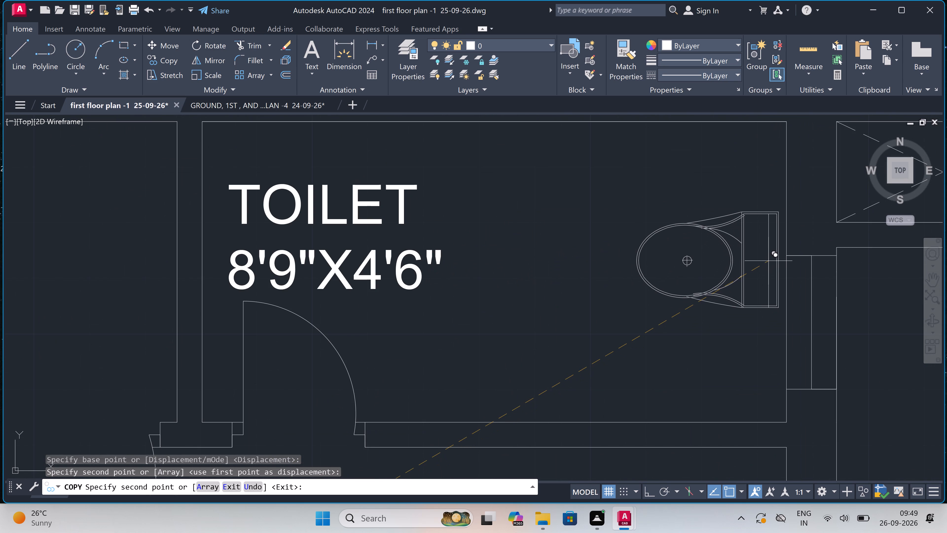
pyautogui.click(769, 261)
pyautogui.press('Escape')
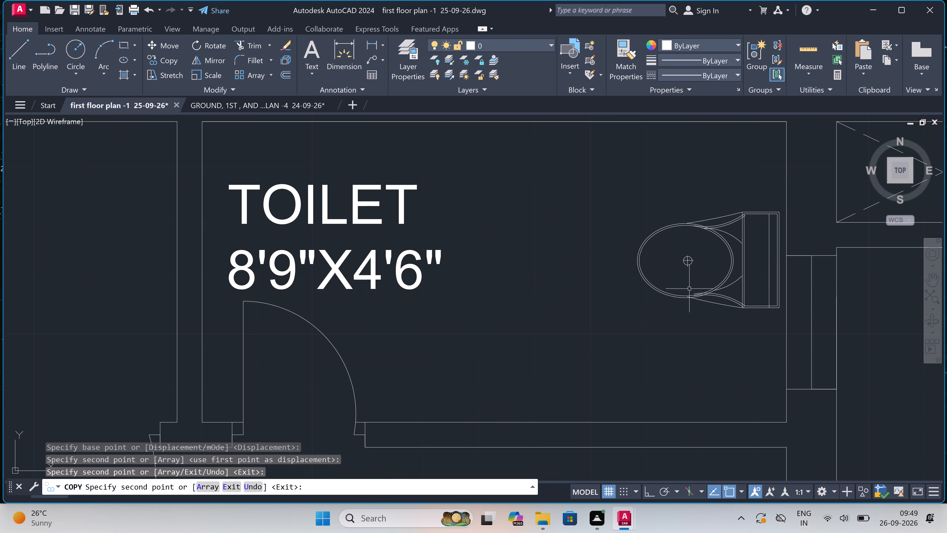
# Move the lower TOILET 4'6"X8'0" label, beside the lobby, to the south end of its room.
pyautogui.scroll(-4, 660, 290)
pyautogui.scroll(-2, 638, 285)
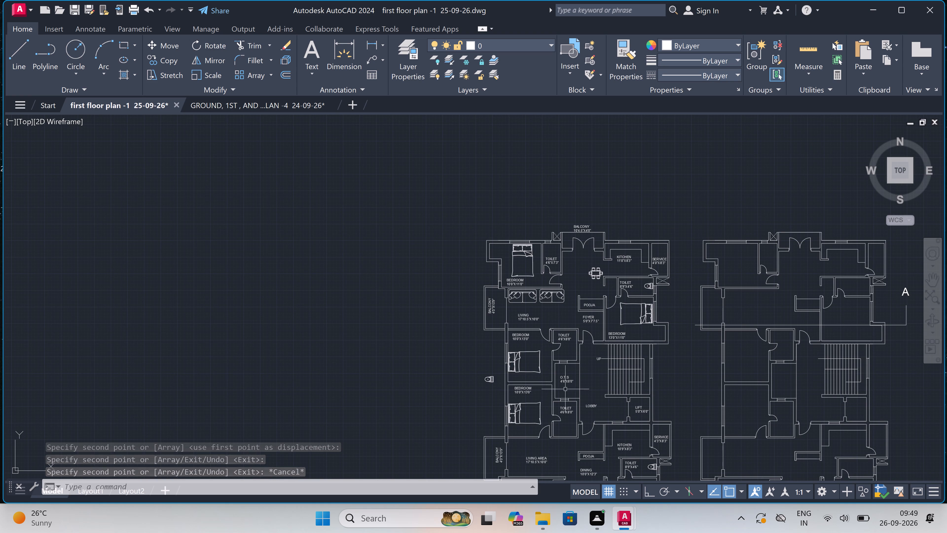
pyautogui.scroll(3, 571, 446)
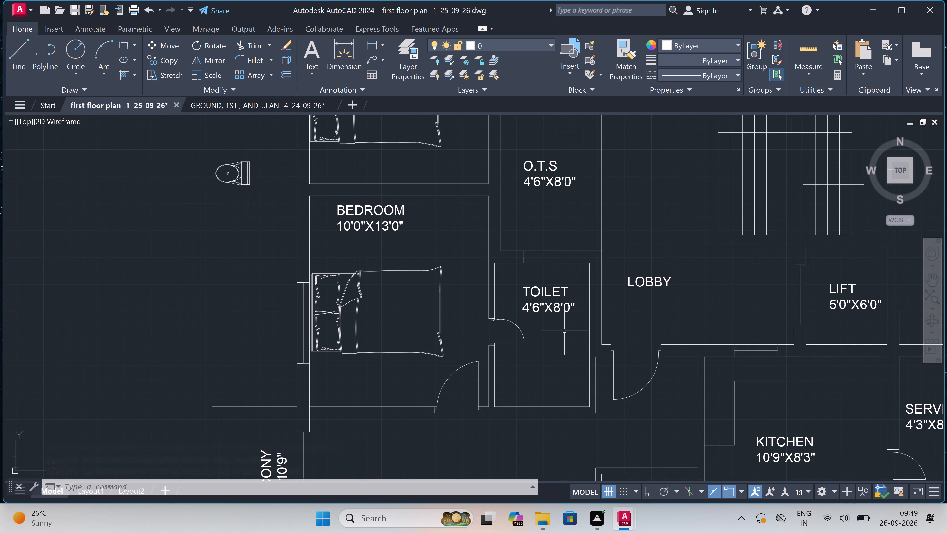
pyautogui.click(544, 302)
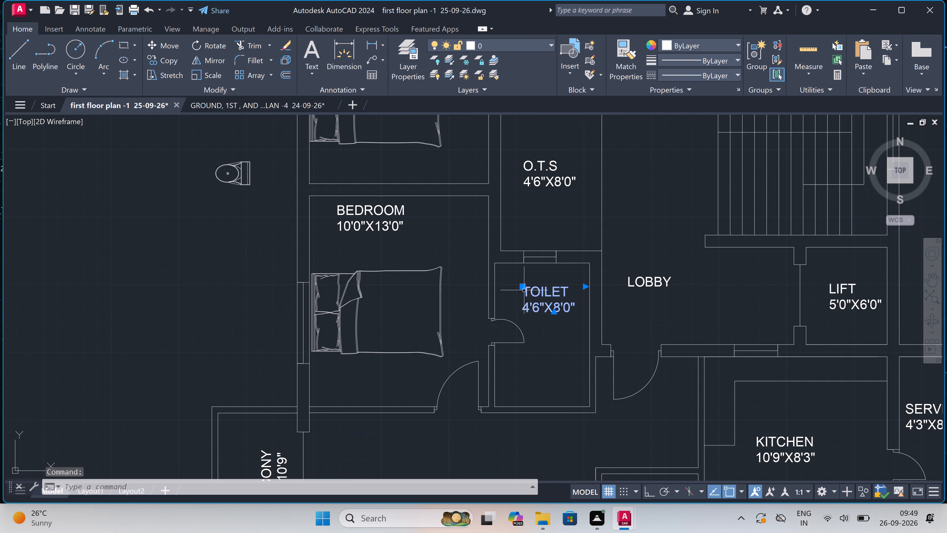
pyautogui.click(523, 288)
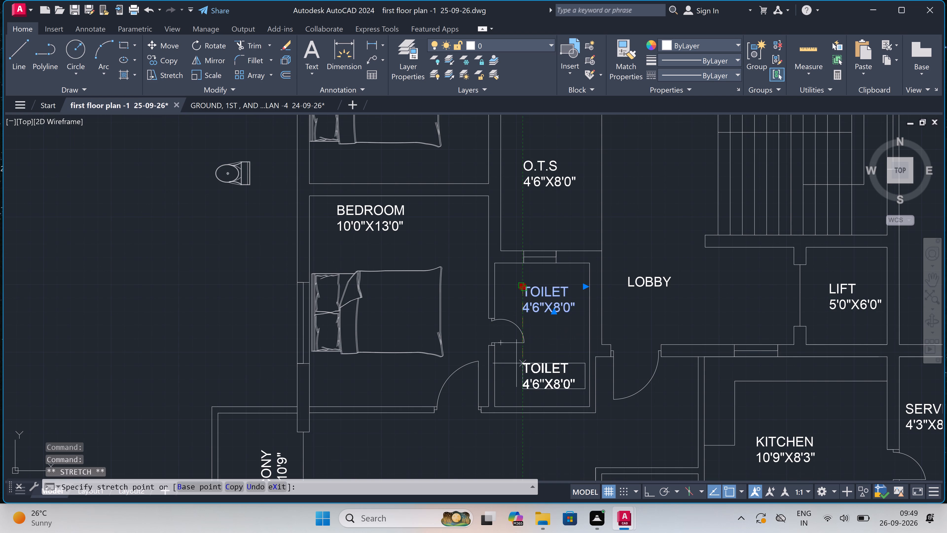
pyautogui.click(515, 365)
pyautogui.press('Escape')
# Rotate the loose WC west of the plan about 90° counterclockwise around its back-edge midpoint so its bowl faces south.
pyautogui.scroll(-3, 516, 366)
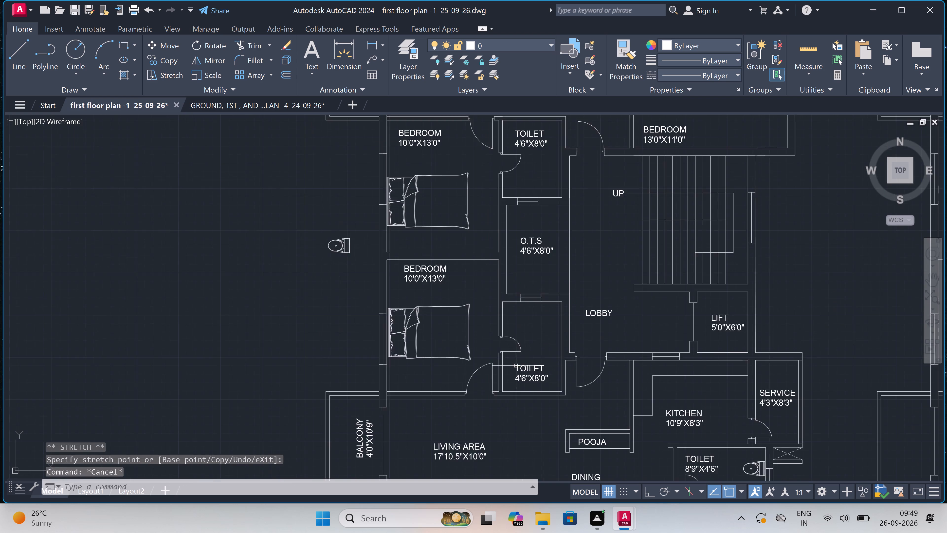
pyautogui.scroll(2, 434, 334)
pyautogui.scroll(1, 482, 265)
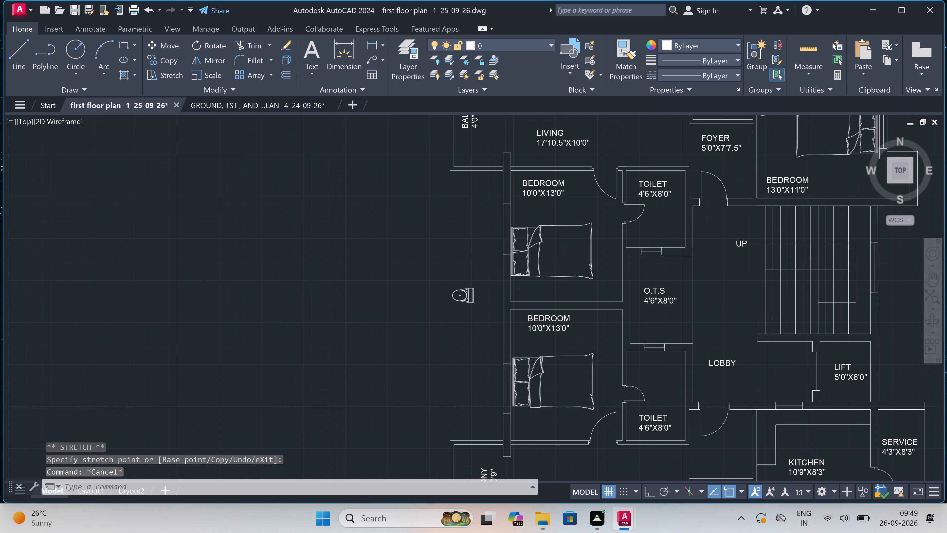
pyautogui.moveTo(483, 285); pyautogui.dragTo(483, 290)
pyautogui.click(411, 381)
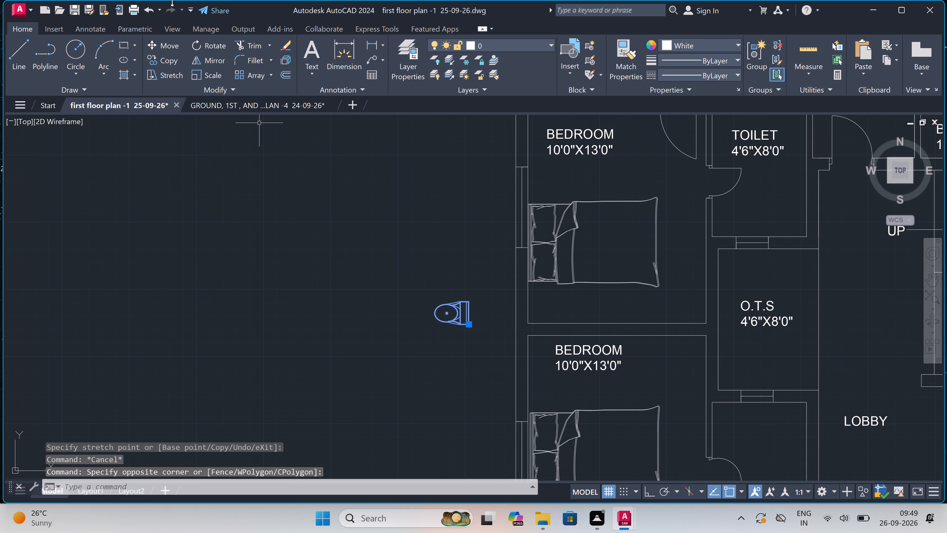
pyautogui.click(210, 37)
pyautogui.click(211, 45)
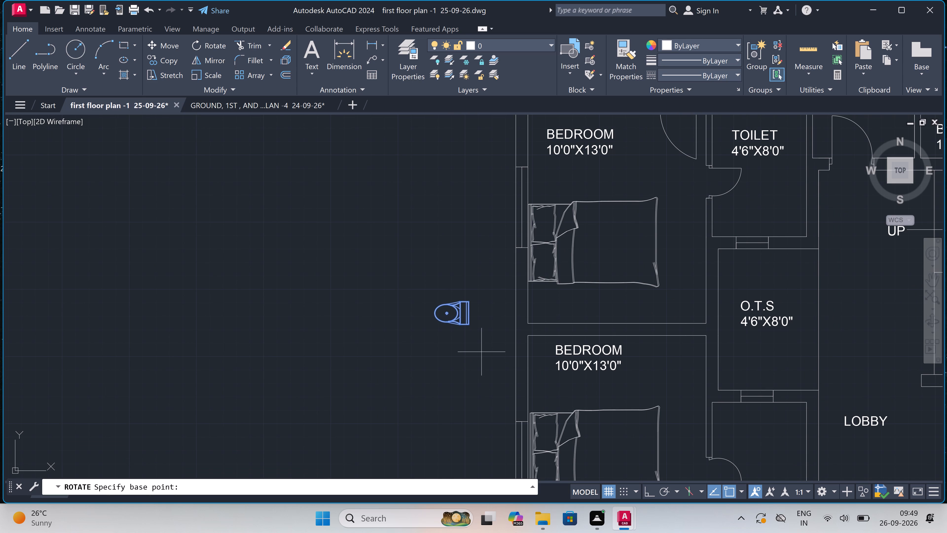
pyautogui.click(469, 313)
pyautogui.click(470, 264)
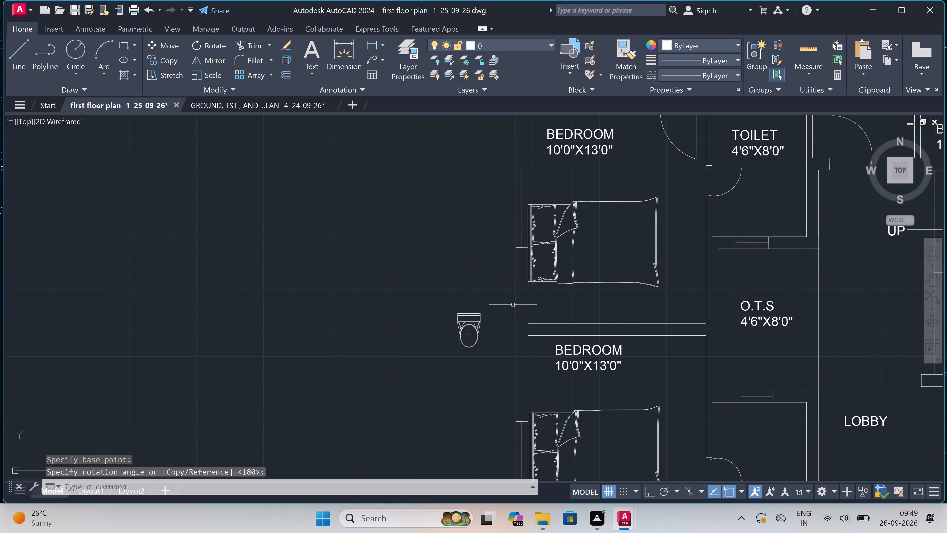
# Copy the rotated WC, with ortho off, into the lower 4'6"X8'0" toilet, with its back near the north wall under the window.
pyautogui.click(497, 291)
pyautogui.click(445, 356)
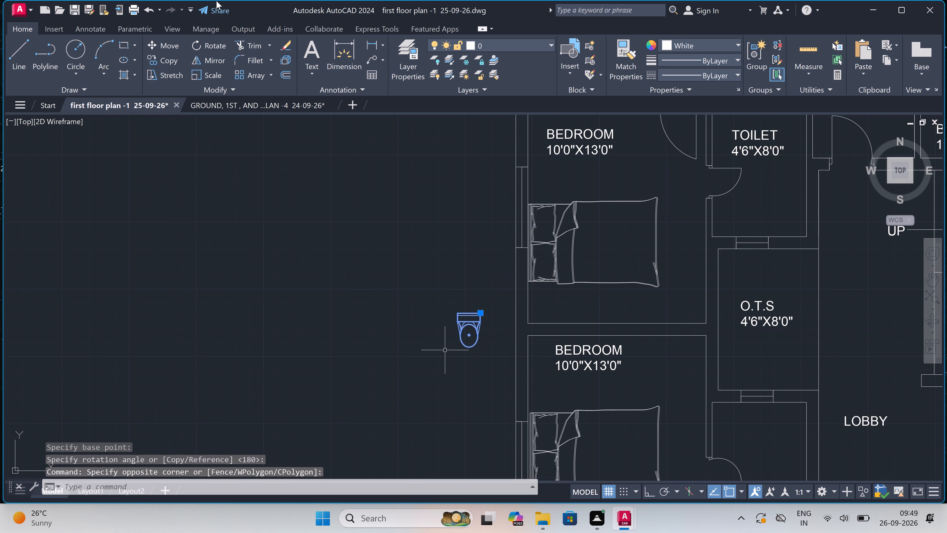
pyautogui.click(167, 60)
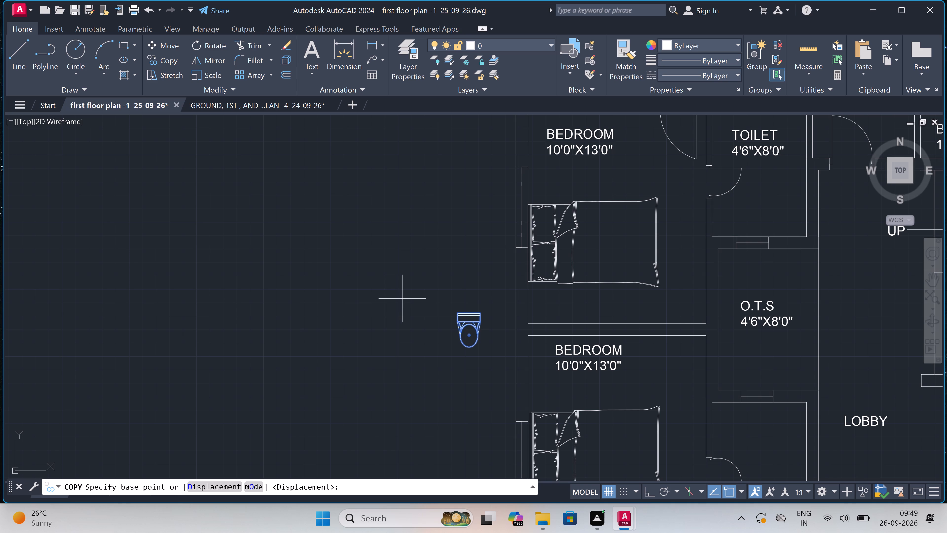
pyautogui.click(468, 311)
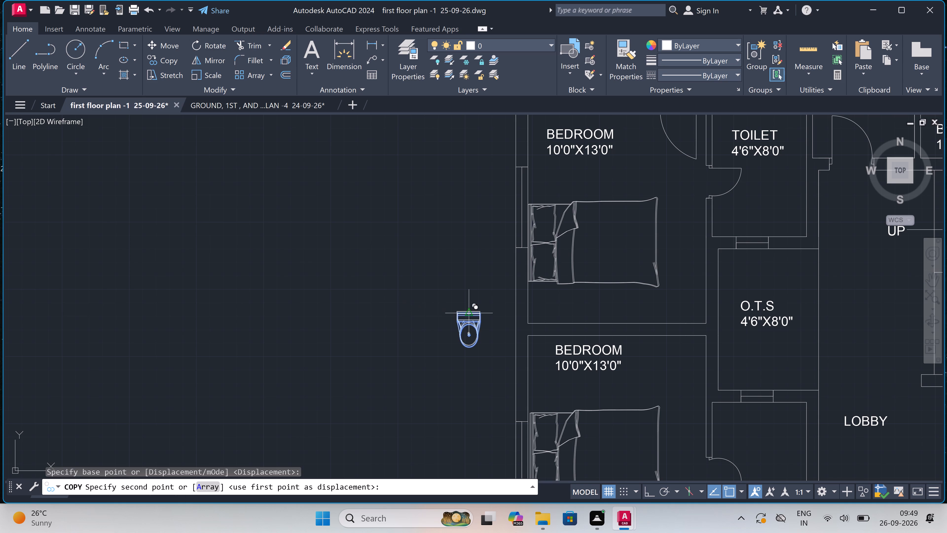
pyautogui.press('F8')
pyautogui.scroll(-3, 469, 268)
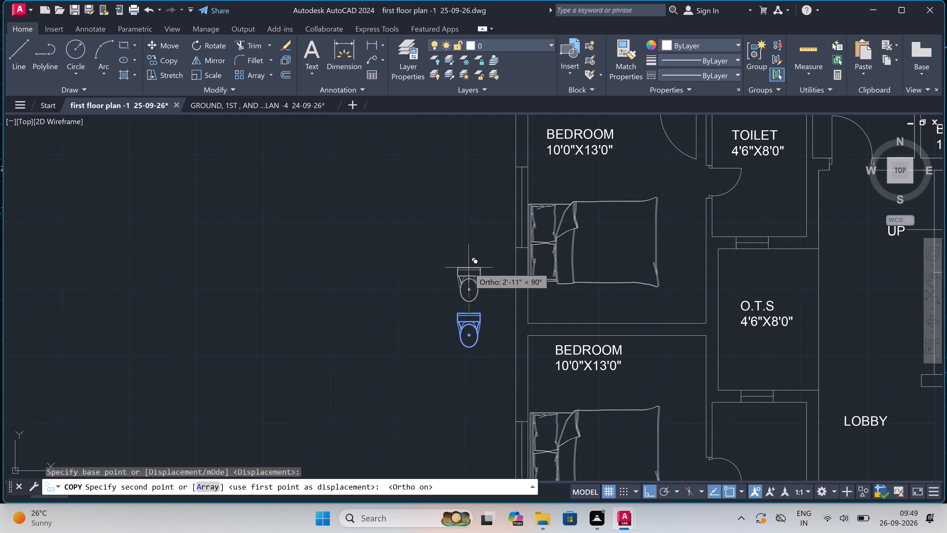
pyautogui.press('F8')
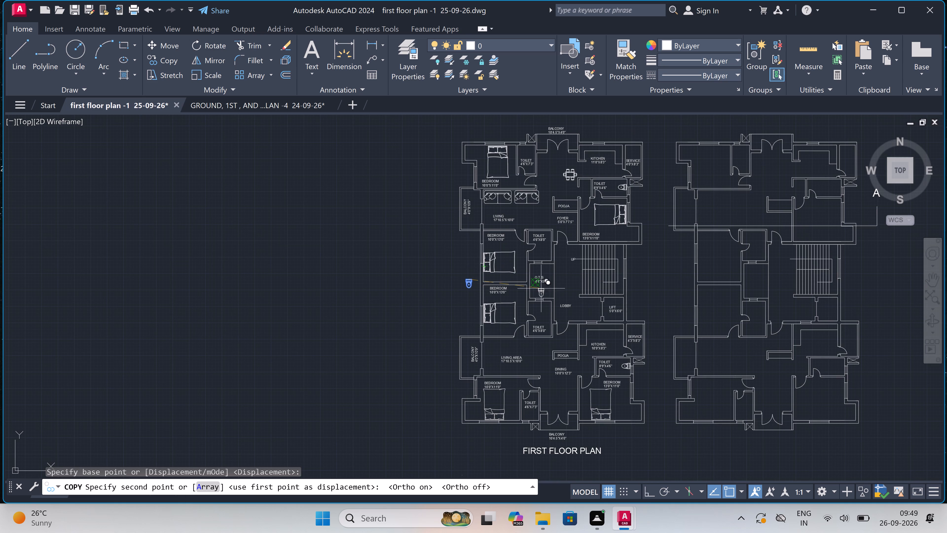
pyautogui.scroll(3, 550, 292)
pyautogui.scroll(2, 526, 349)
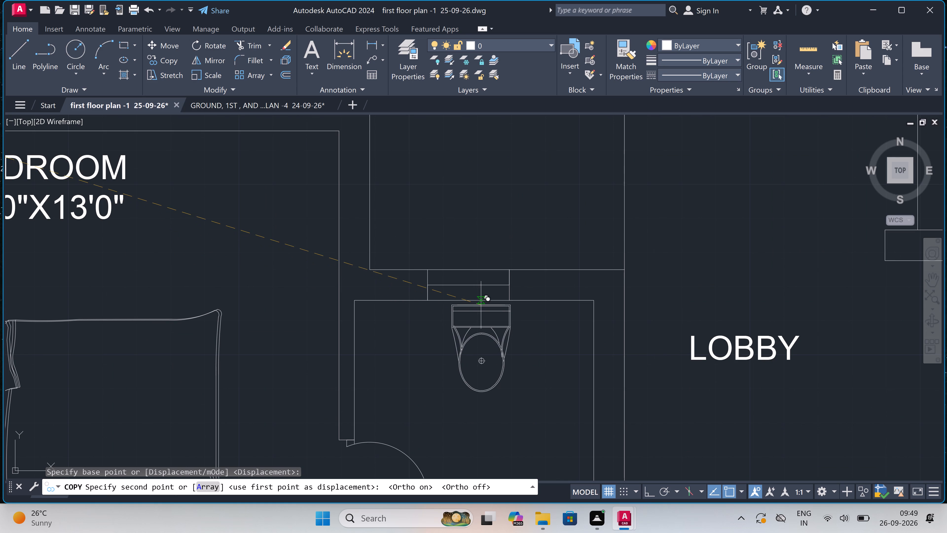
pyautogui.click(481, 305)
# Place another copy of the rotated WC against the north wall of the upper unit's 4'6"X7'3" toilet.
pyautogui.scroll(-4, 491, 334)
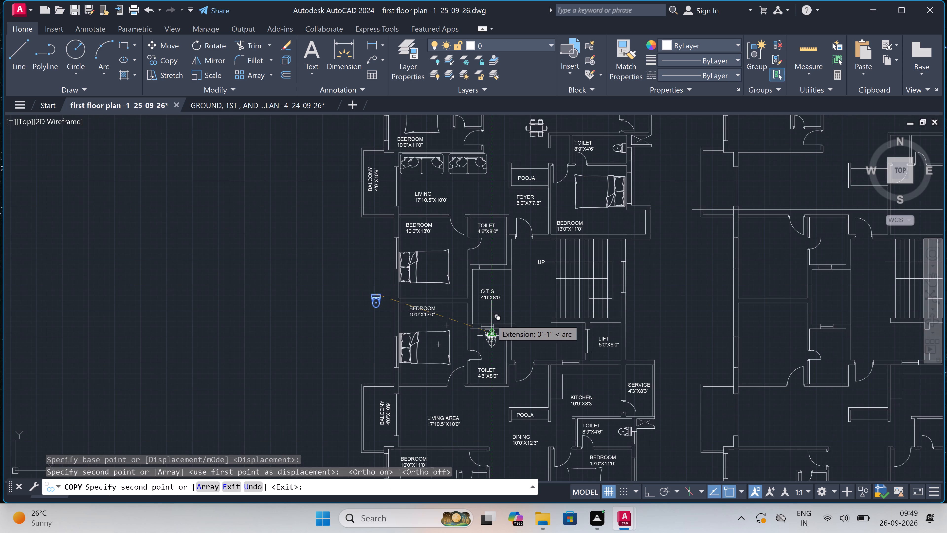
pyautogui.scroll(-2, 491, 244)
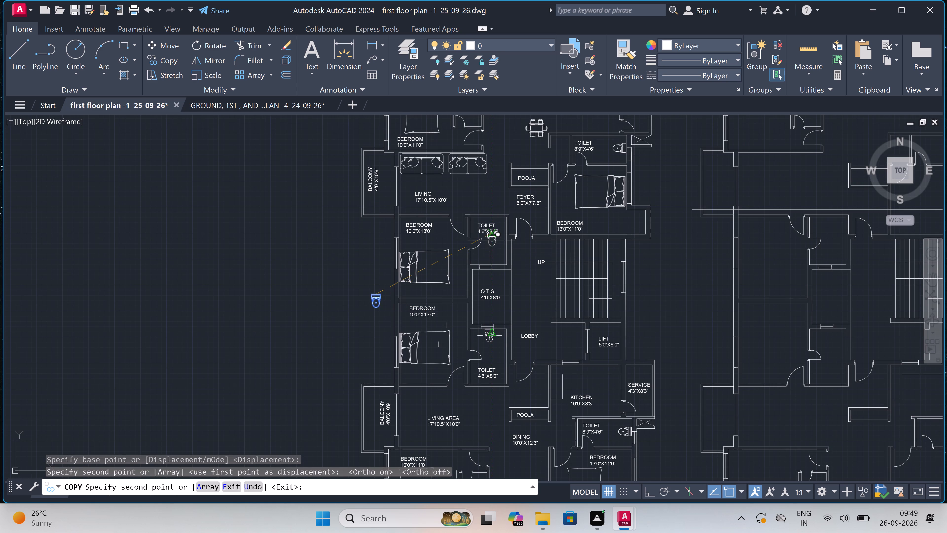
pyautogui.scroll(-1, 491, 241)
pyautogui.scroll(4, 482, 204)
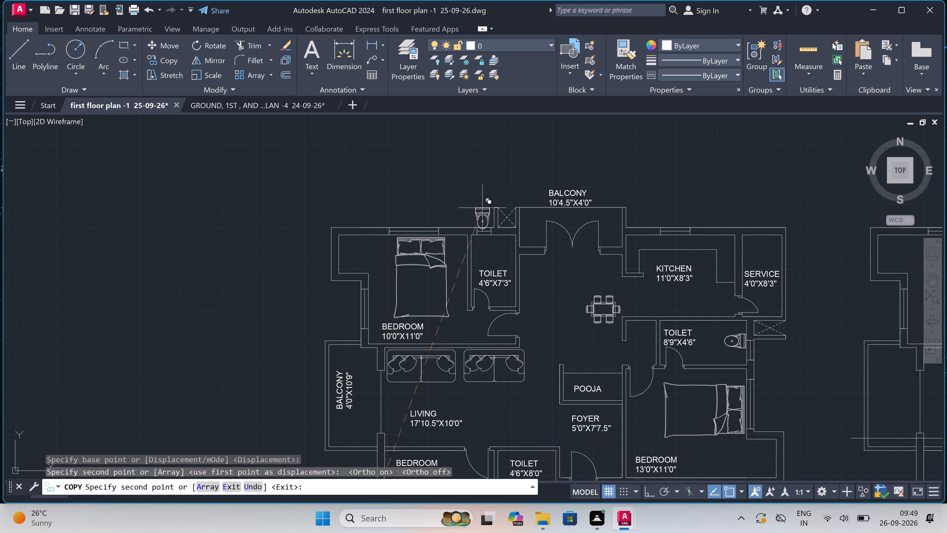
pyautogui.scroll(3, 476, 238)
pyautogui.scroll(1, 511, 239)
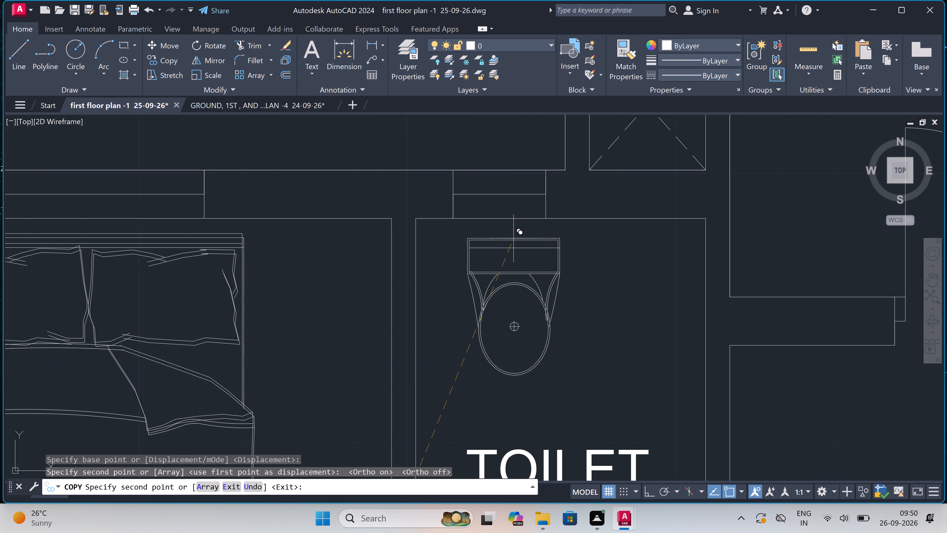
pyautogui.click(540, 220)
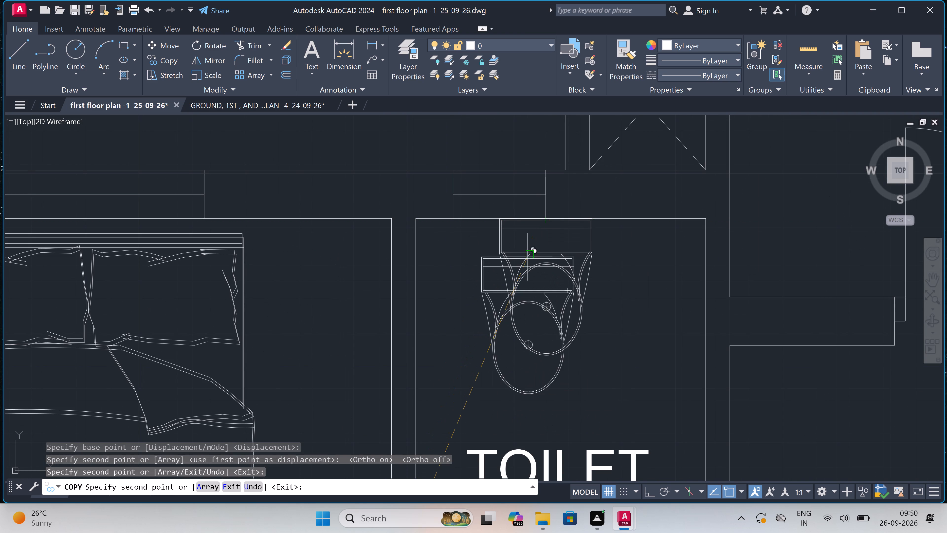
# Rotate the loose WC west of the plan 180° about its bowl centre, with ortho on, so its bowl faces north.
pyautogui.press('Escape')
pyautogui.scroll(-5, 521, 244)
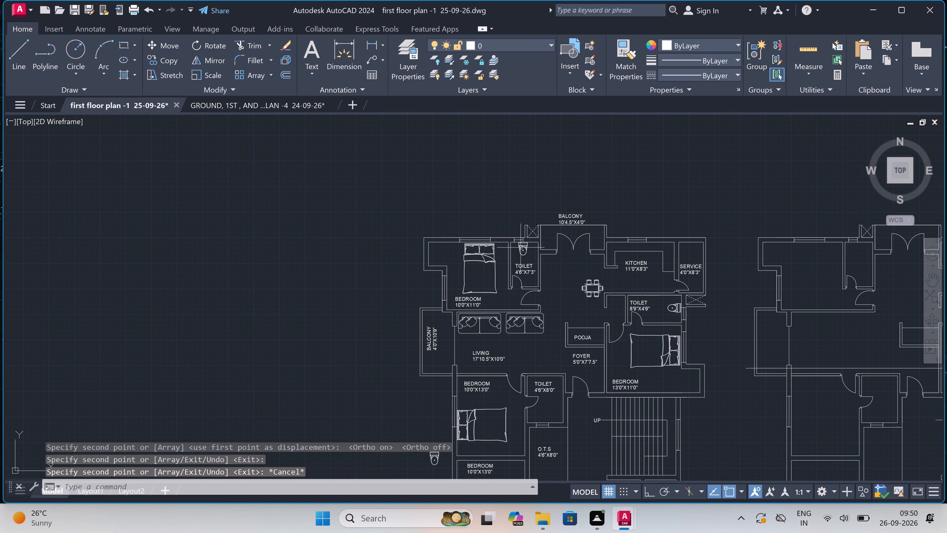
pyautogui.scroll(-2, 521, 292)
pyautogui.scroll(1, 522, 325)
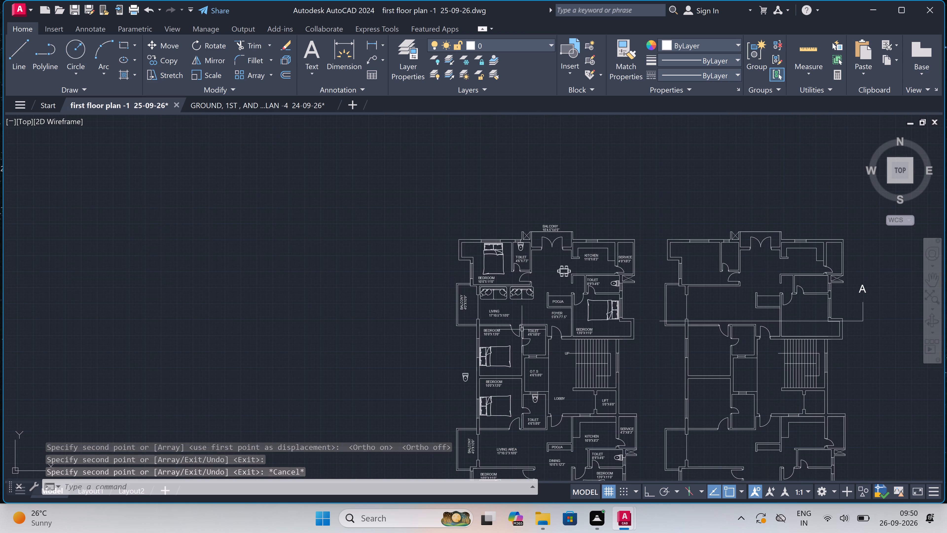
pyautogui.scroll(1, 450, 386)
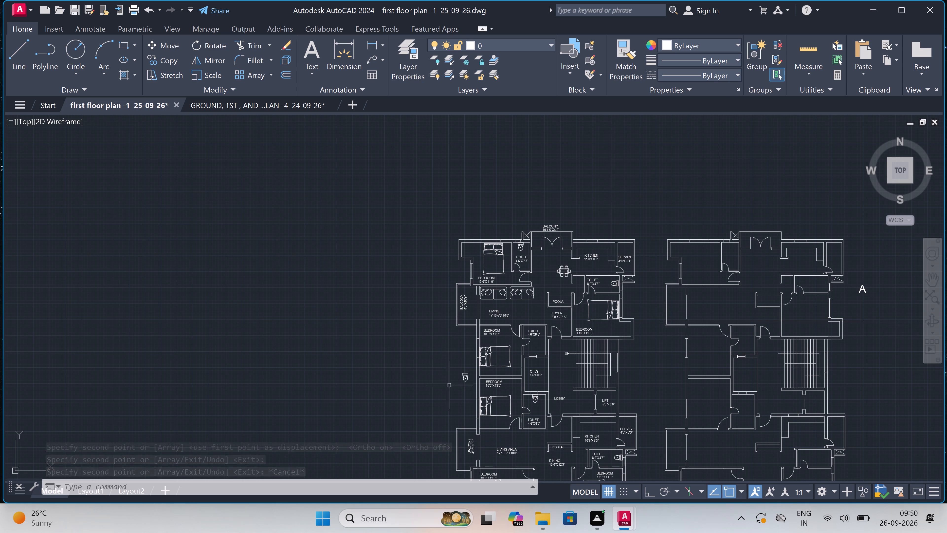
pyautogui.scroll(1, 466, 366)
pyautogui.moveTo(492, 360); pyautogui.dragTo(491, 365)
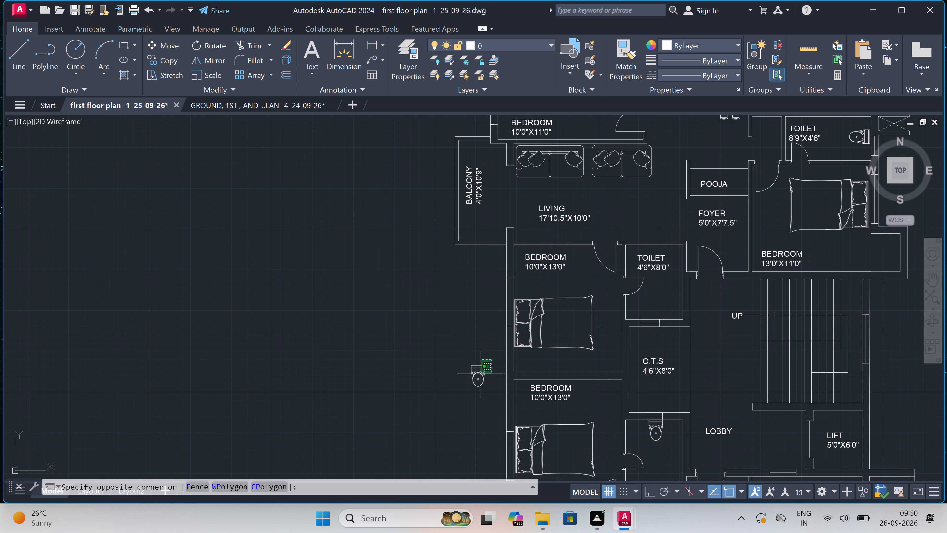
pyautogui.click(436, 402)
pyautogui.click(203, 47)
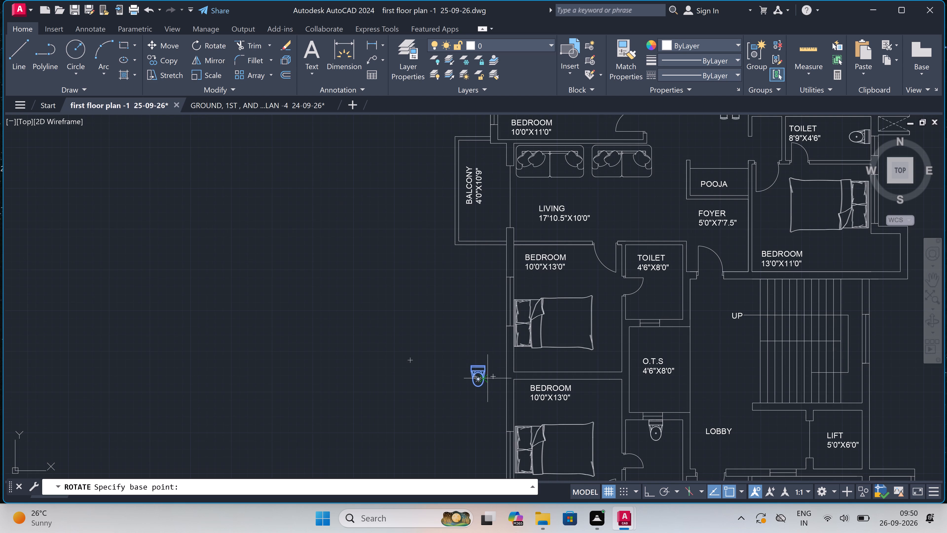
pyautogui.doubleClick(477, 378)
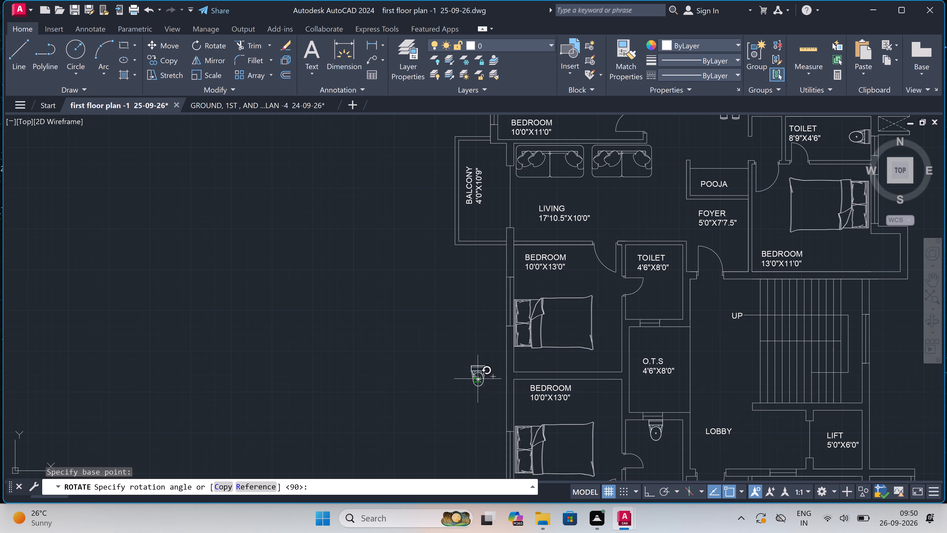
pyautogui.press('F8')
pyautogui.click(380, 384)
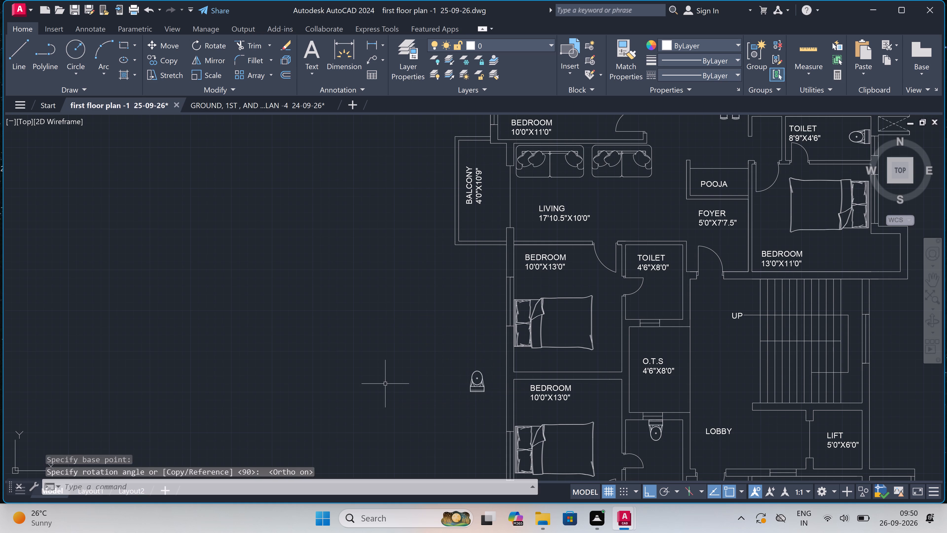
# Copy the rotated WC by its back edge, with ortho off, against the south wall of the upper 4'6"X8'0" toilet, north of the O.T.S.
pyautogui.moveTo(491, 357); pyautogui.dragTo(489, 362)
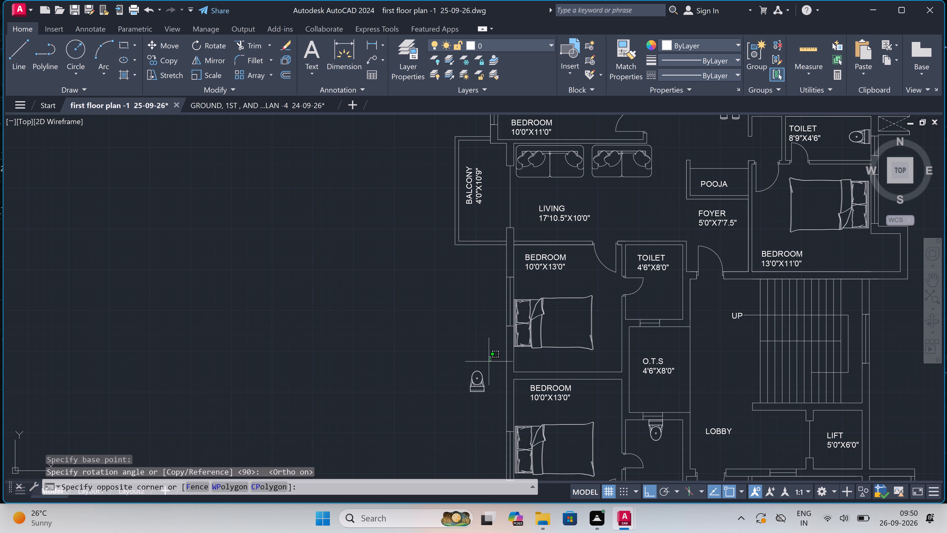
pyautogui.click(447, 404)
pyautogui.moveTo(166, 56); pyautogui.dragTo(173, 58)
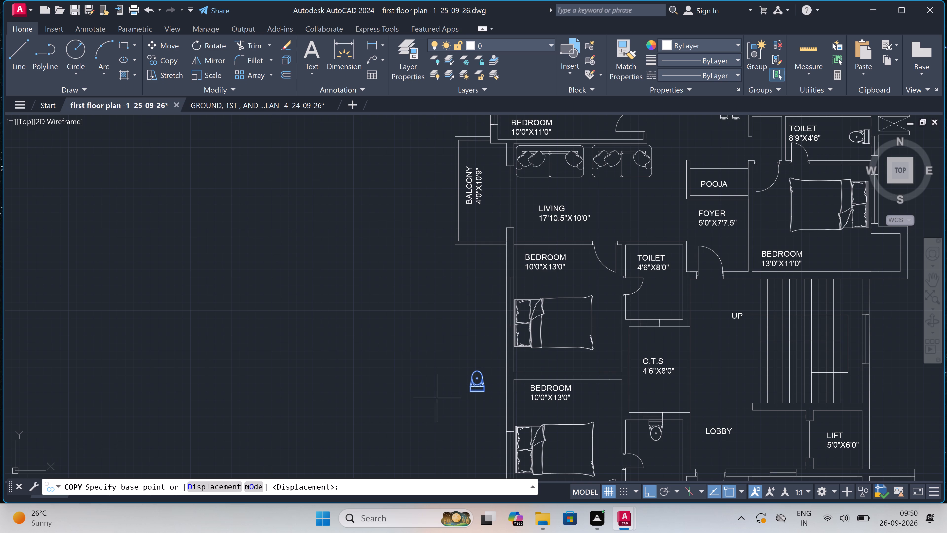
pyautogui.scroll(2, 450, 412)
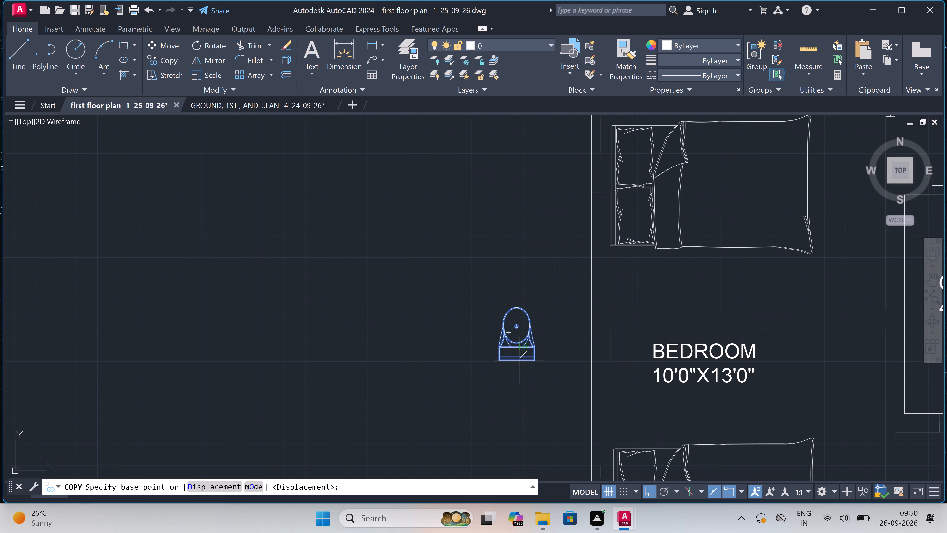
pyautogui.click(519, 361)
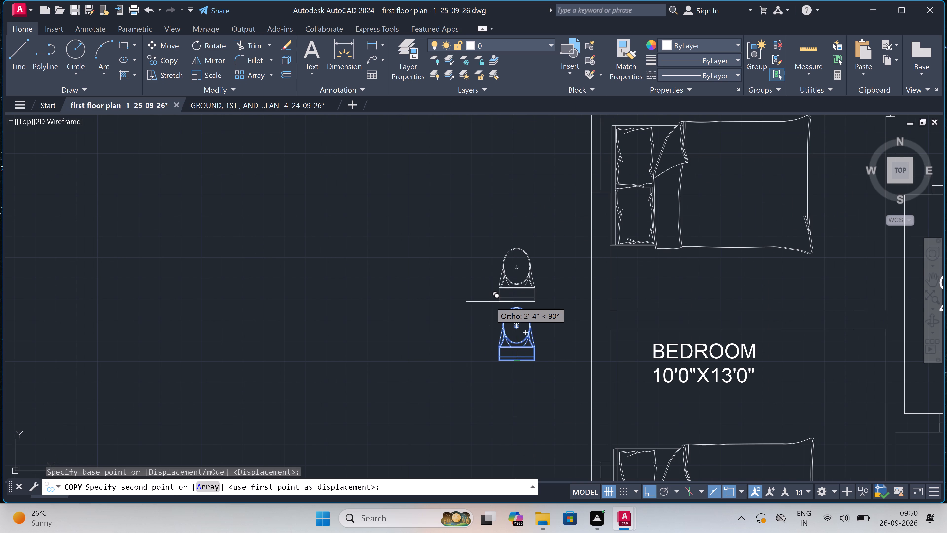
pyautogui.press('F8')
pyautogui.scroll(-3, 490, 302)
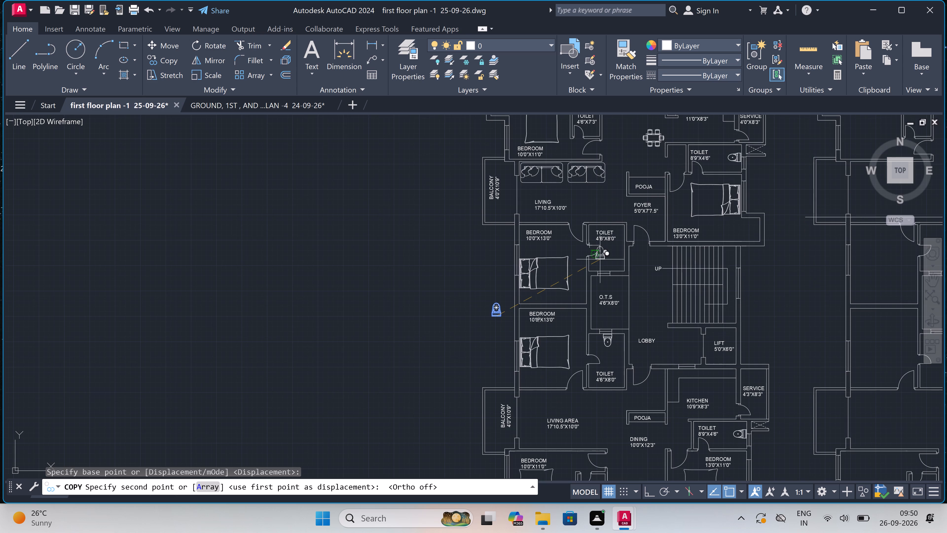
pyautogui.scroll(2, 600, 259)
pyautogui.scroll(2, 618, 287)
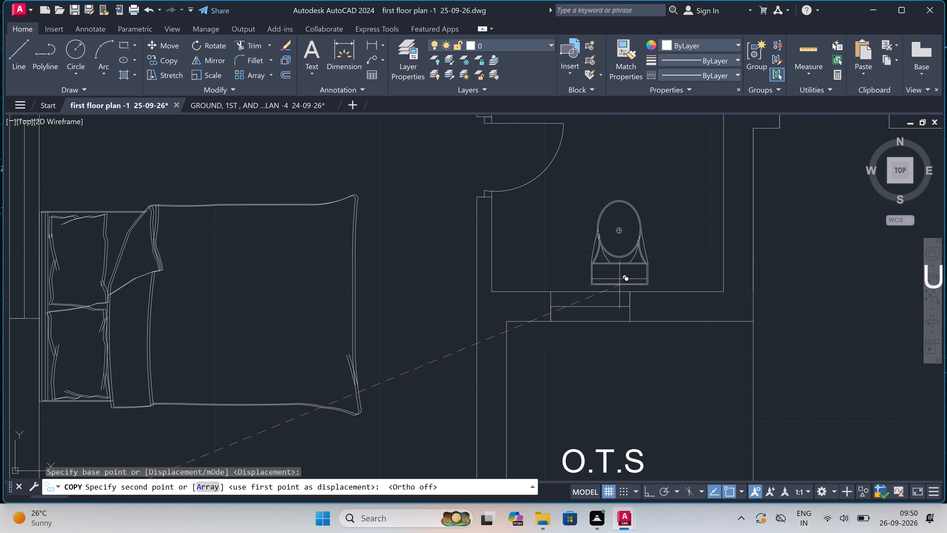
pyautogui.click(621, 289)
# Place another copy of the rotated WC against the south wall of the lower unit's 4'6"X7'3" toilet and end the copying.
pyautogui.scroll(-3, 545, 290)
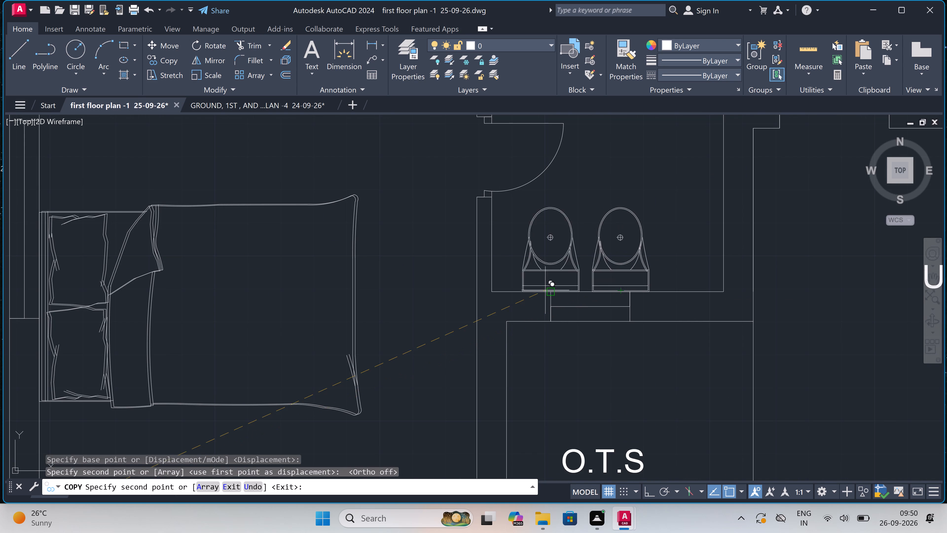
pyautogui.scroll(-1, 544, 288)
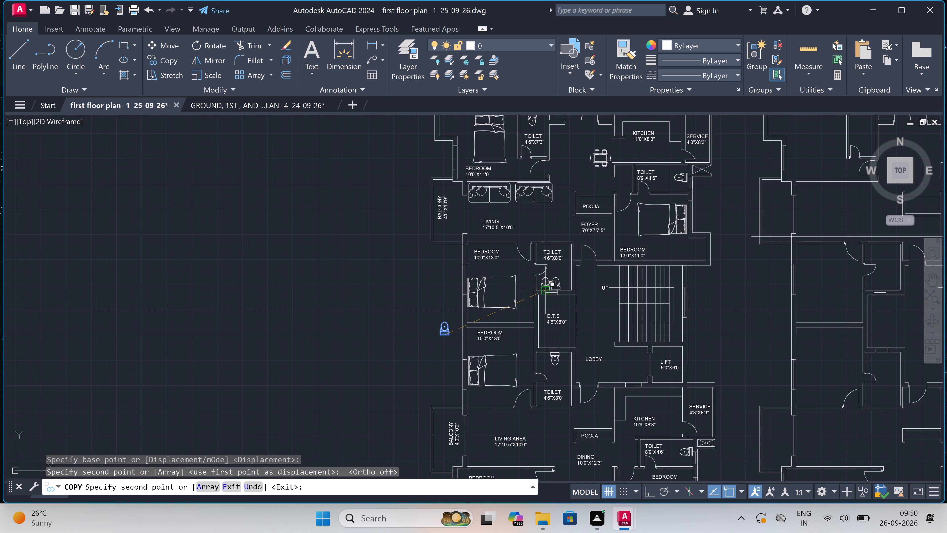
pyautogui.scroll(-1, 544, 288)
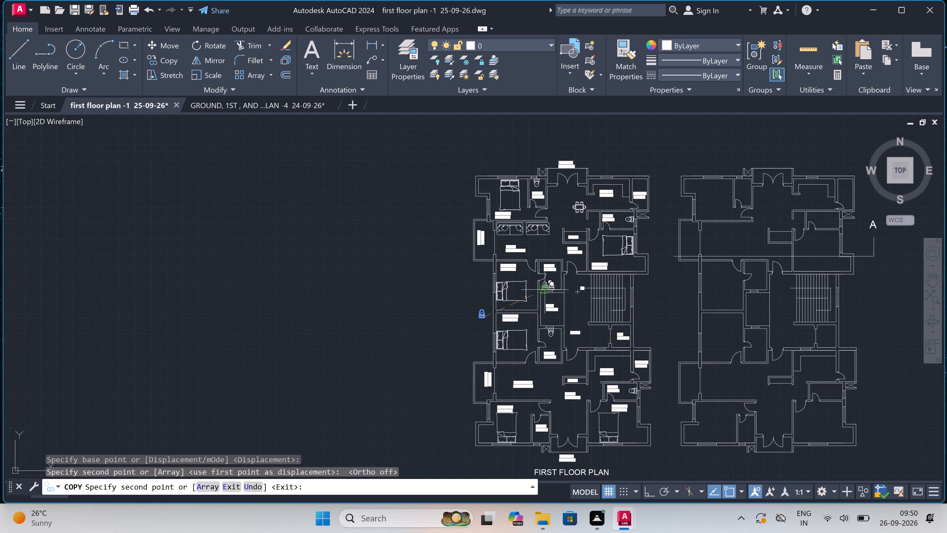
pyautogui.scroll(2, 534, 419)
pyautogui.scroll(-3, 535, 356)
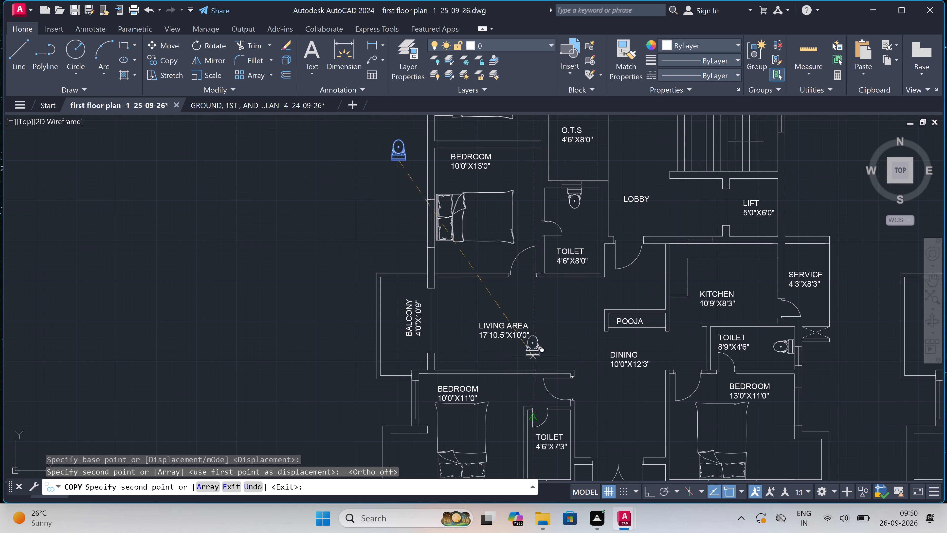
pyautogui.scroll(3, 536, 413)
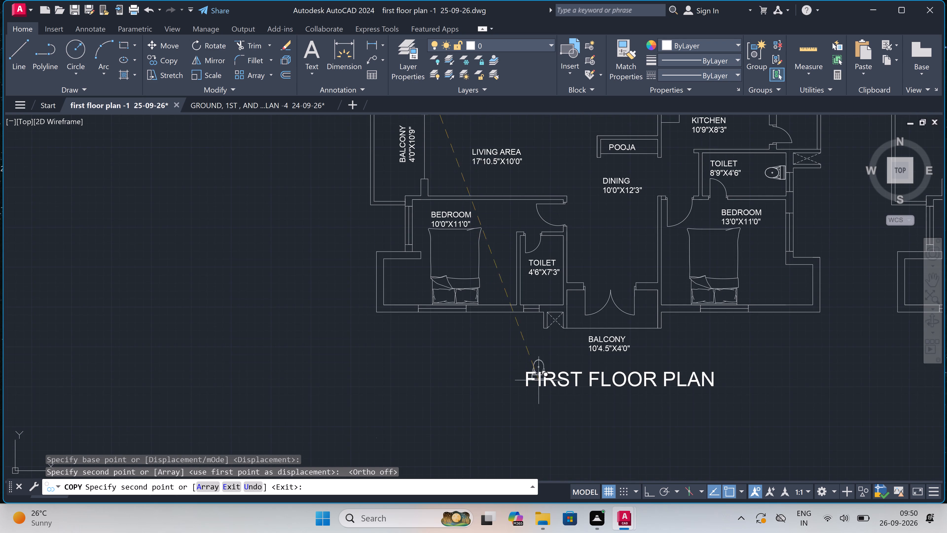
pyautogui.scroll(3, 530, 302)
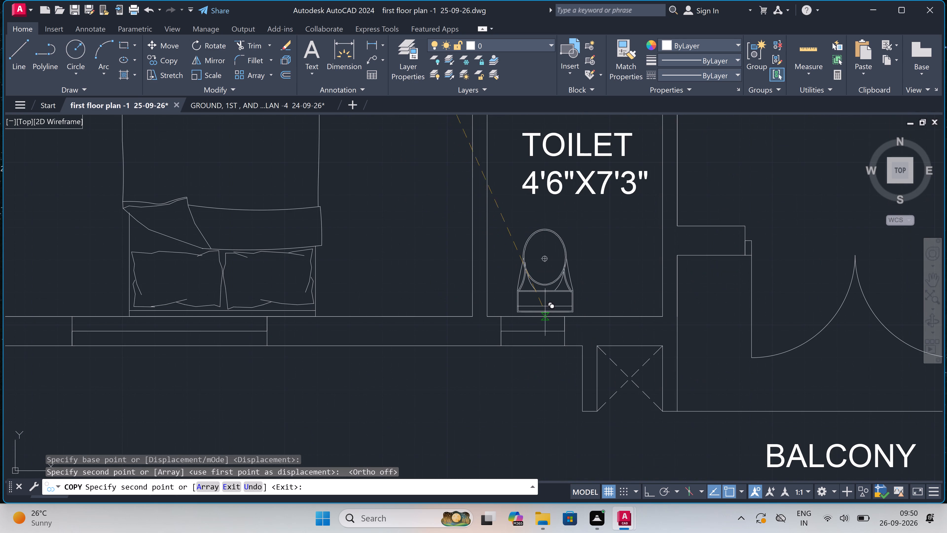
pyautogui.click(558, 314)
pyautogui.scroll(-2, 541, 319)
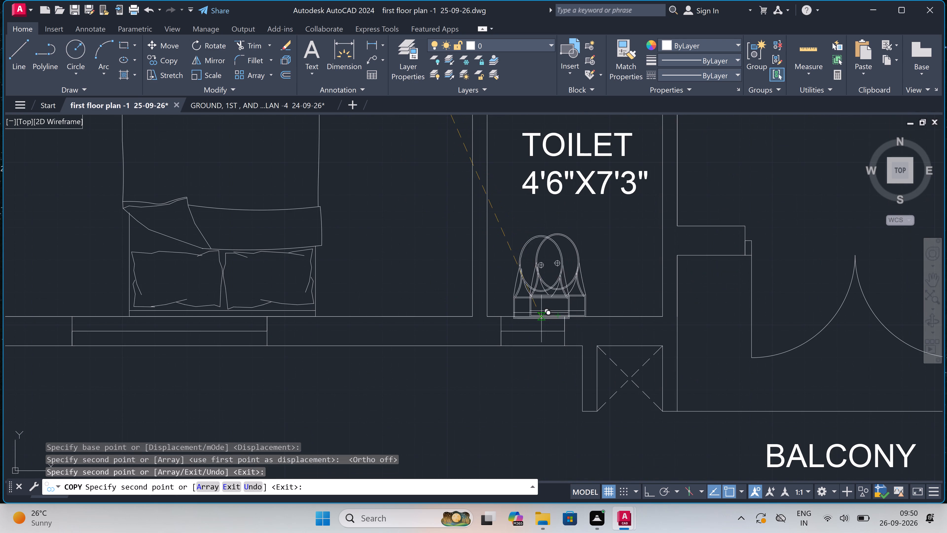
pyautogui.scroll(-3, 541, 320)
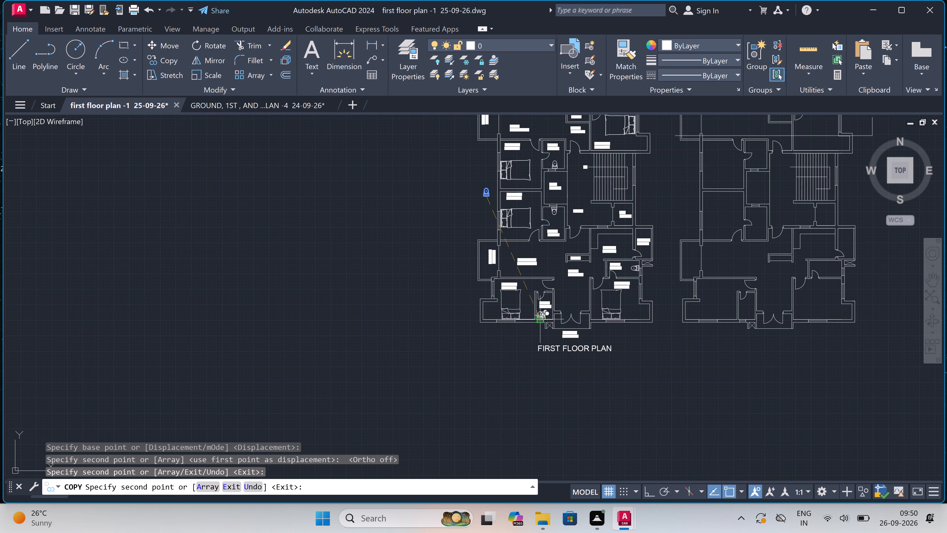
pyautogui.scroll(-2, 541, 320)
pyautogui.scroll(4, 533, 233)
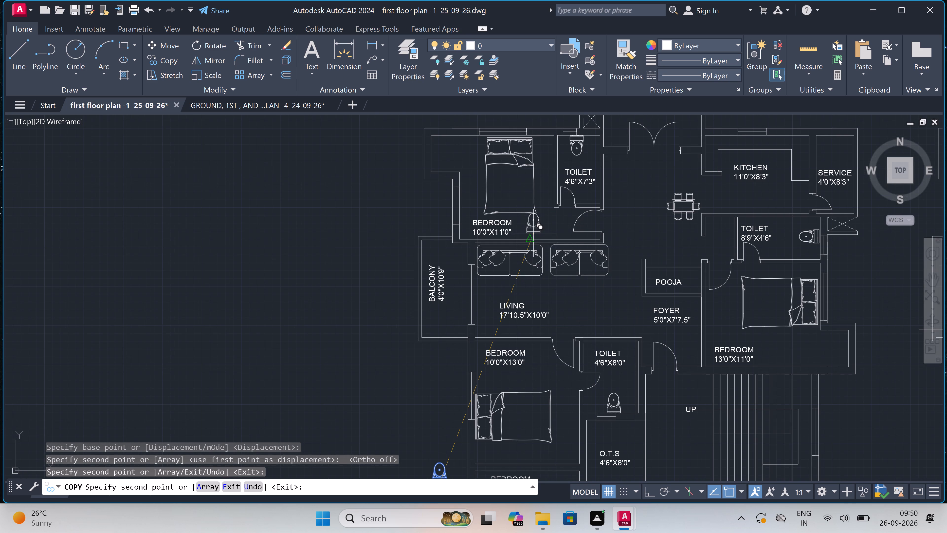
pyautogui.press('Escape')
# Delete the loose WC left outside the plan, west of the 10'0"X13'0" bedrooms.
pyautogui.scroll(-3, 525, 248)
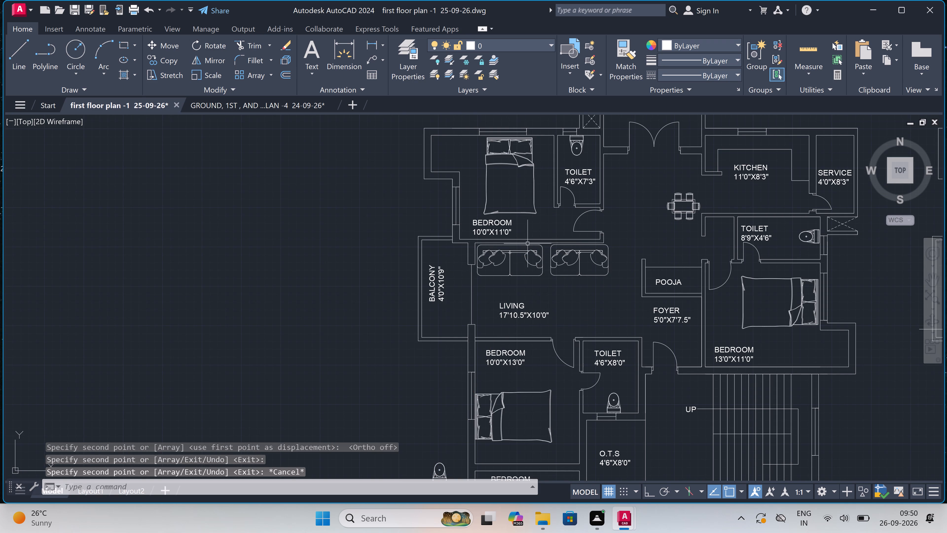
pyautogui.scroll(2, 505, 315)
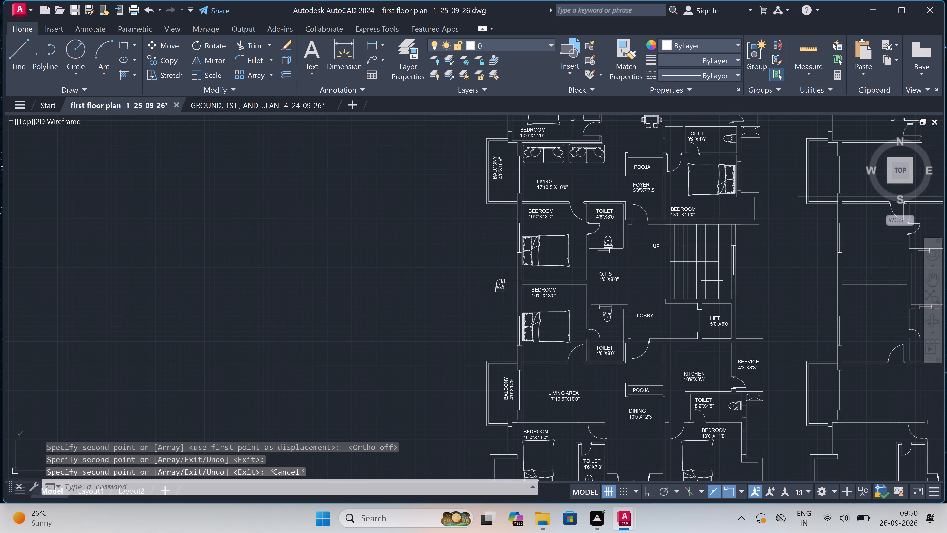
pyautogui.doubleClick(507, 275)
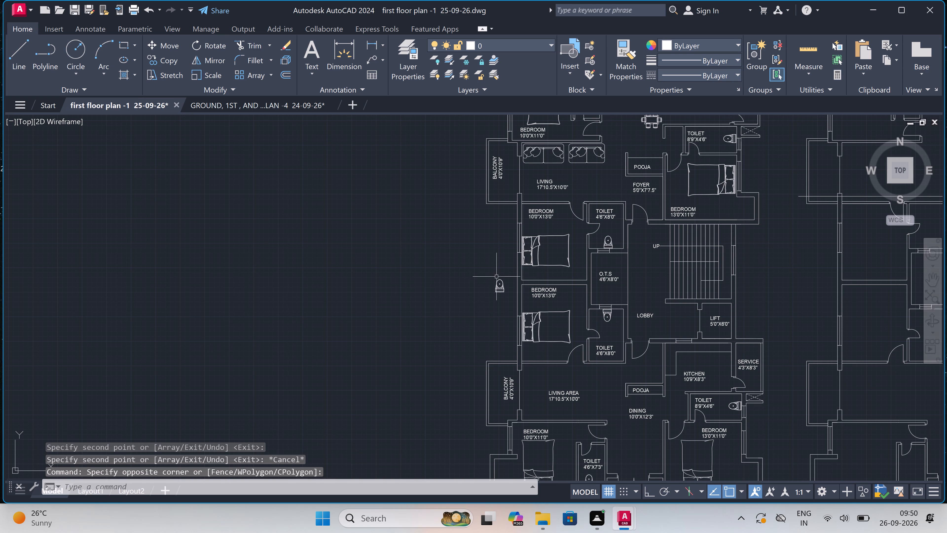
pyautogui.click(500, 284)
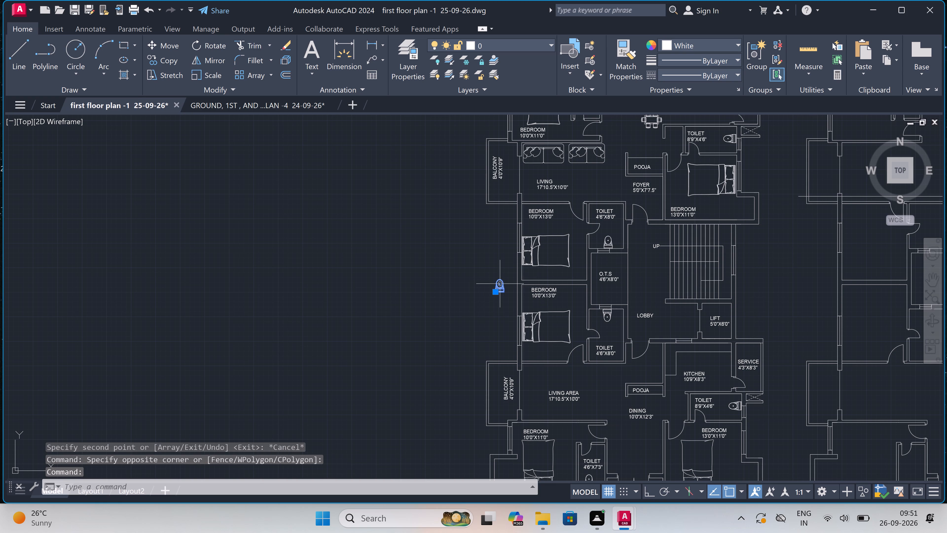
pyautogui.press('Delete')
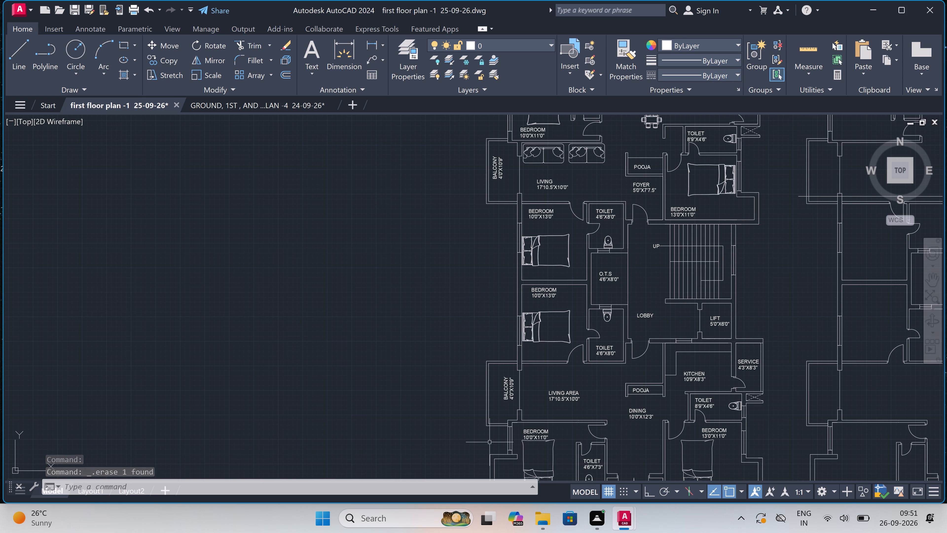
# Look over the furnished first floor plan and the adjacent unfurnished plan to check the layout.
pyautogui.scroll(-2, 469, 351)
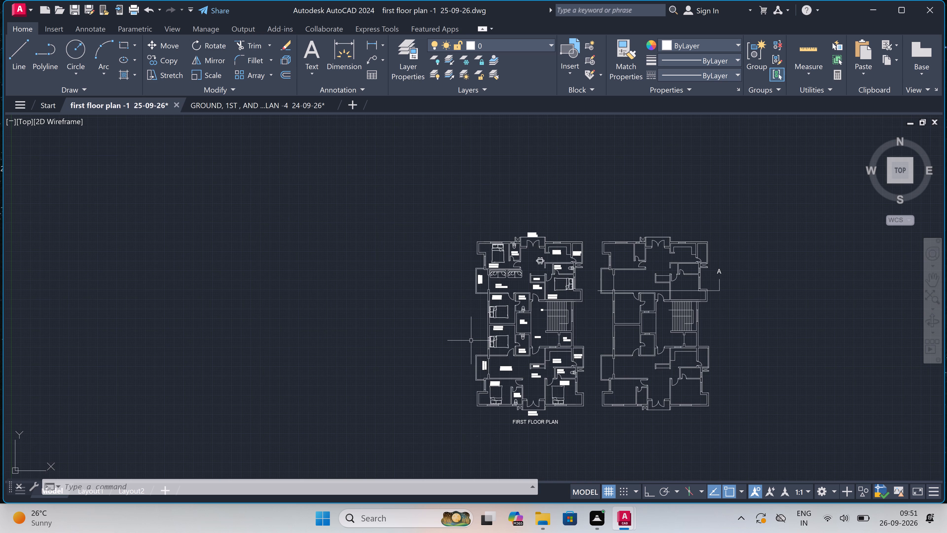
pyautogui.scroll(-3, 504, 290)
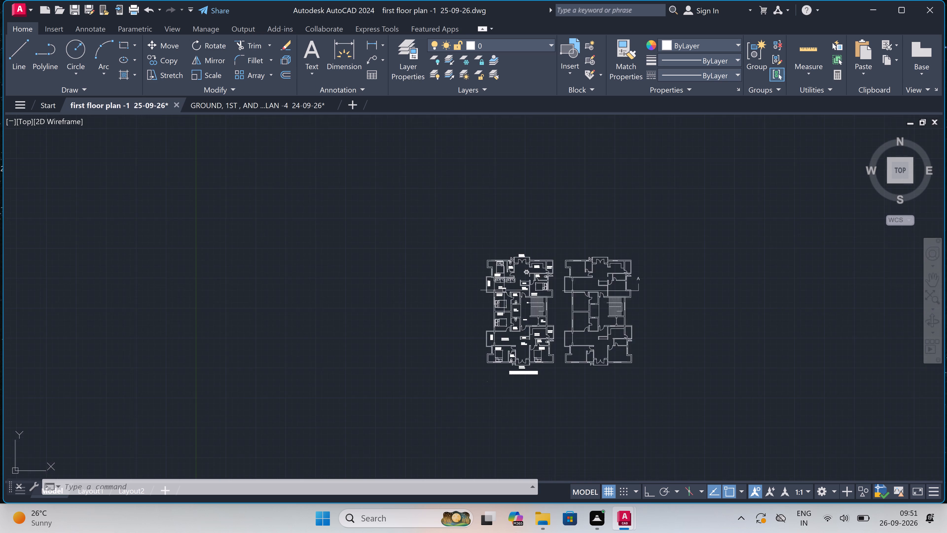
pyautogui.scroll(2, 504, 289)
pyautogui.scroll(-3, 519, 288)
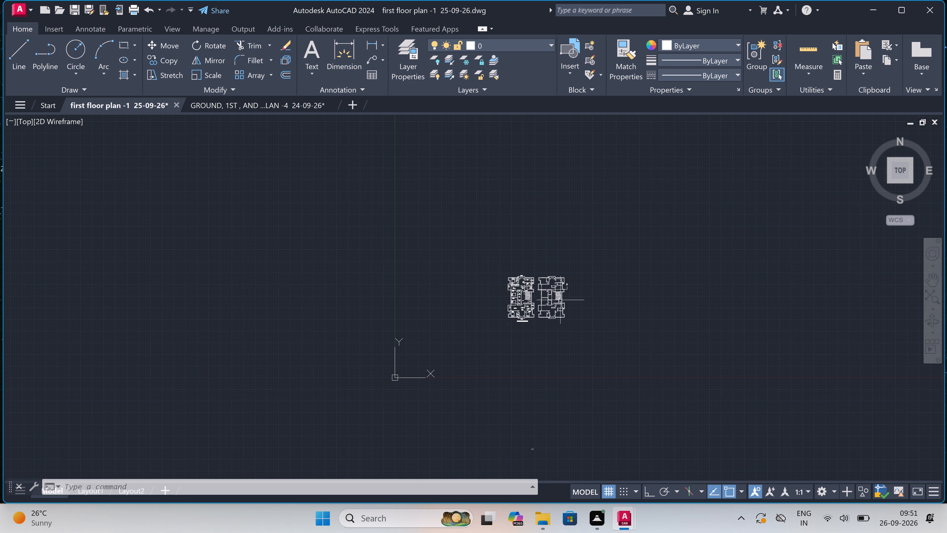
pyautogui.scroll(3, 535, 309)
pyautogui.scroll(-1, 527, 307)
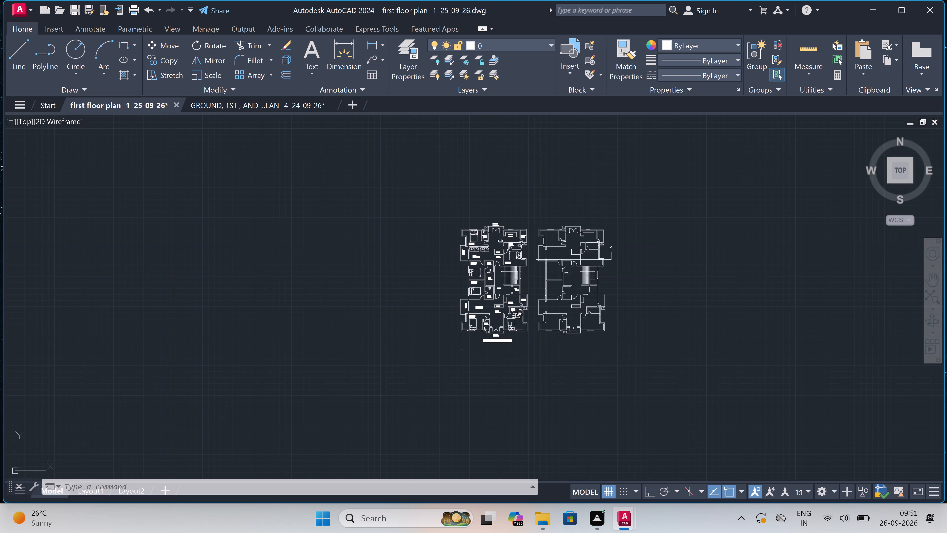
pyautogui.scroll(3, 511, 323)
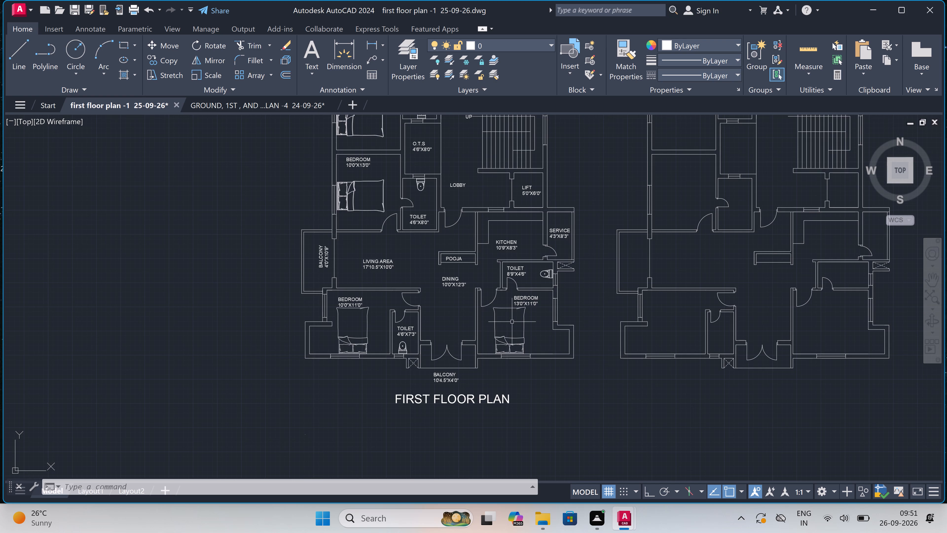
# Move the two sofas out of the upper unit's LIVING room to the empty space west of the lower unit.
pyautogui.scroll(-2, 512, 322)
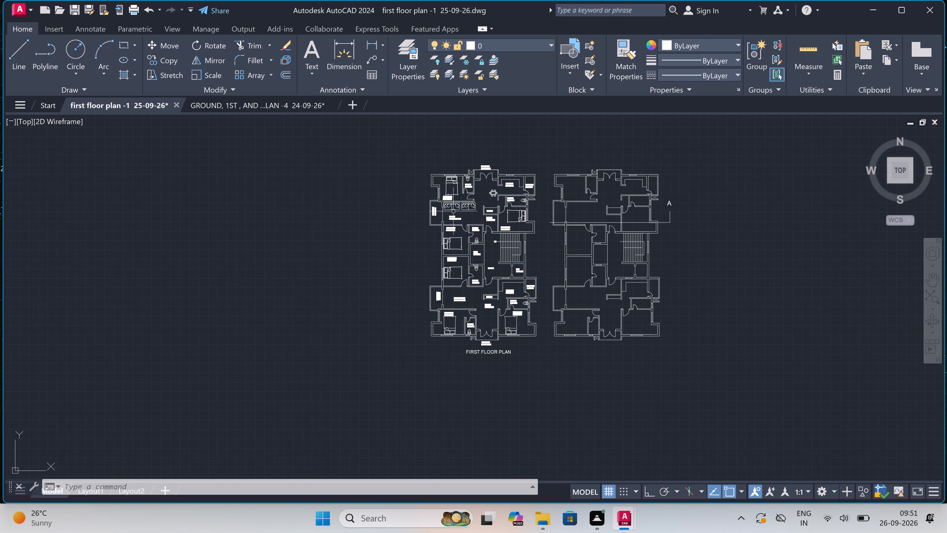
pyautogui.scroll(3, 453, 206)
pyautogui.scroll(2, 516, 187)
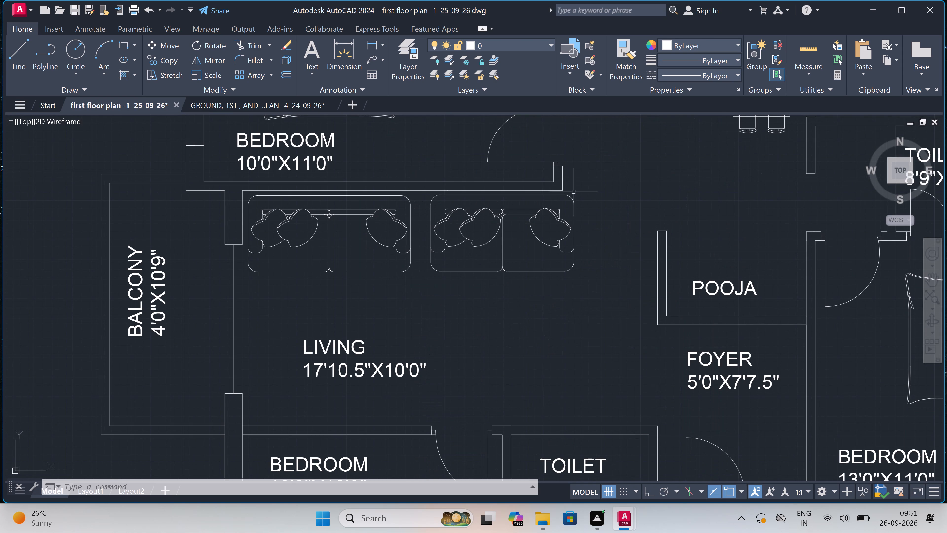
pyautogui.click(596, 194)
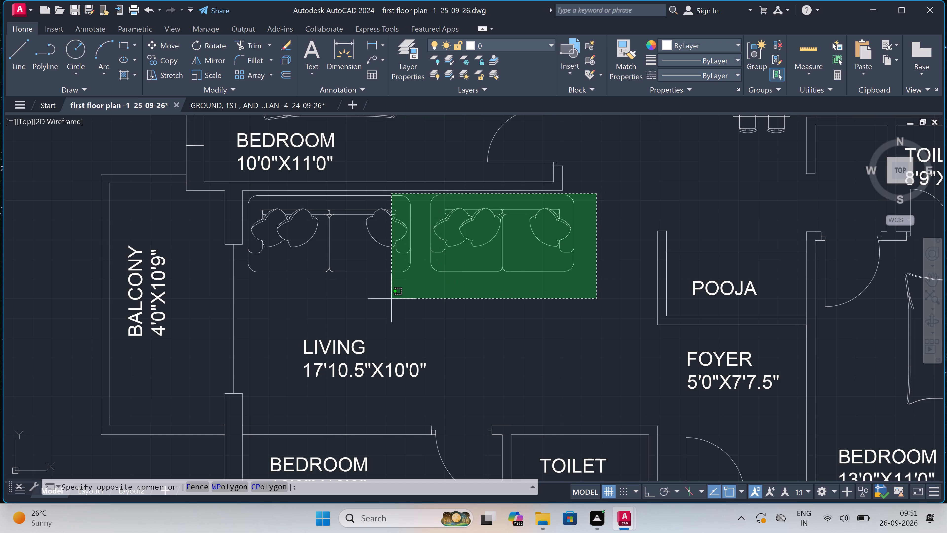
pyautogui.click(245, 302)
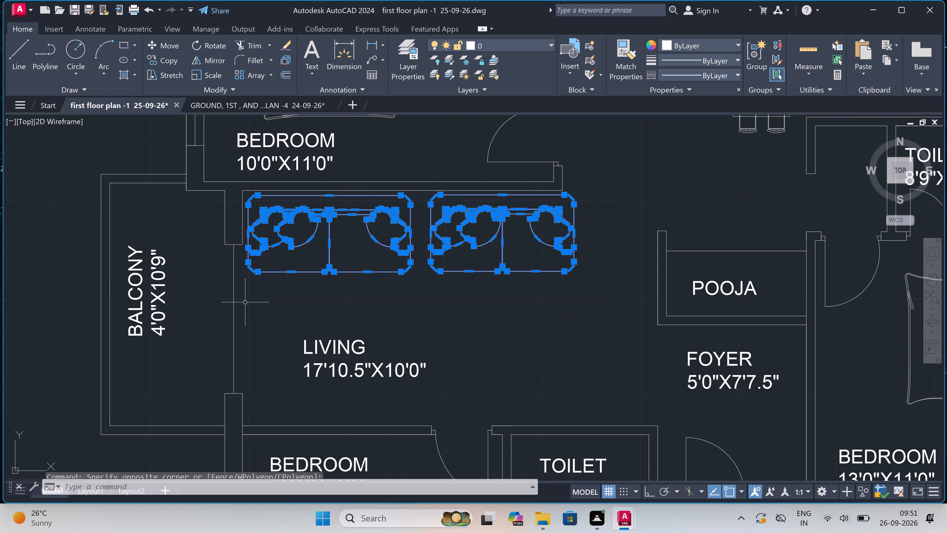
pyautogui.click(163, 42)
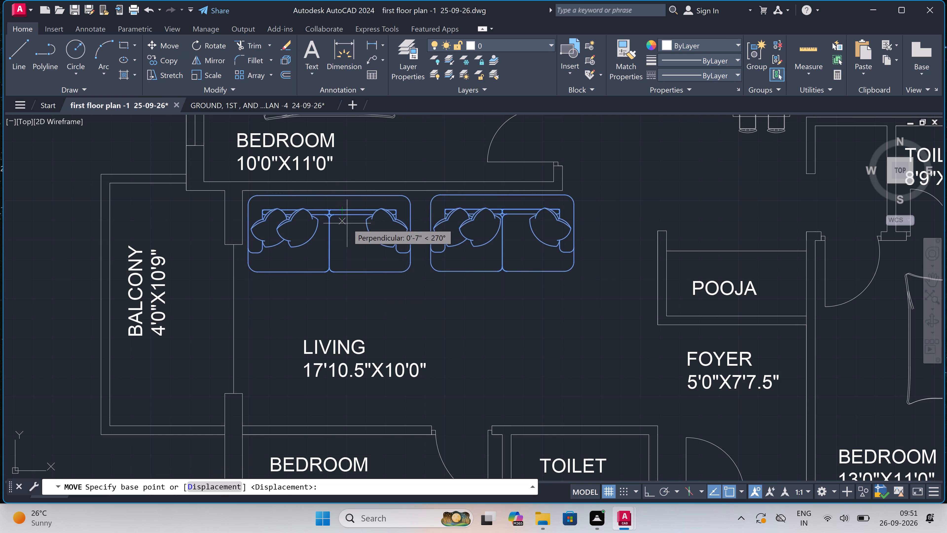
pyautogui.click(347, 223)
pyautogui.scroll(-5, 355, 210)
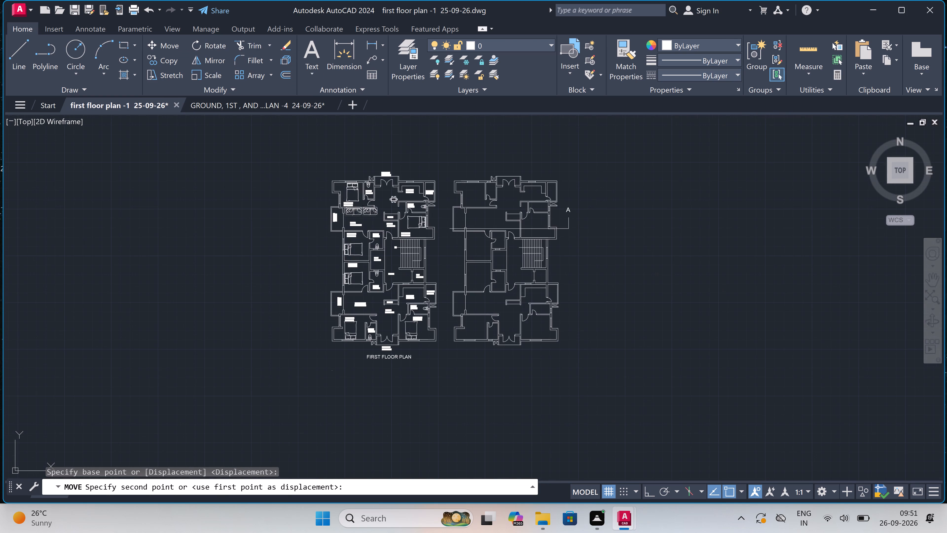
pyautogui.scroll(5, 349, 318)
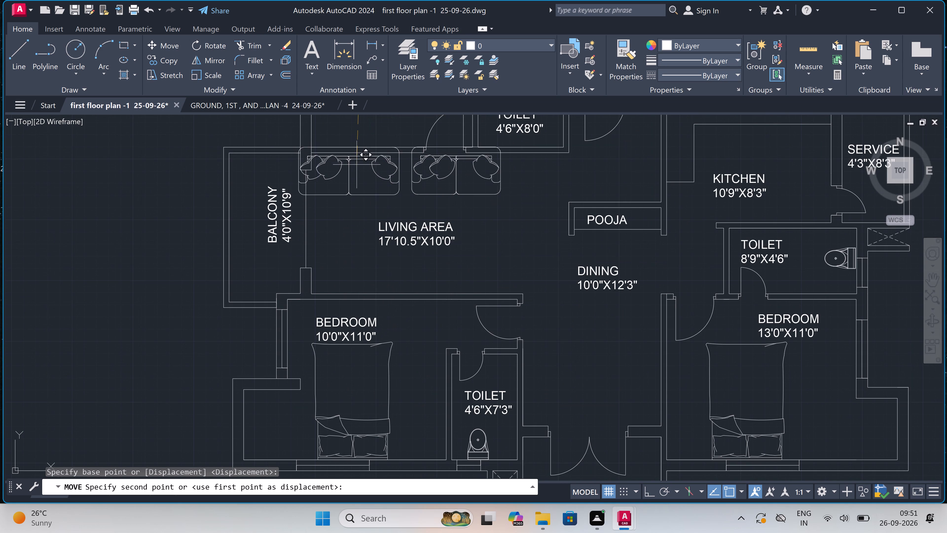
pyautogui.scroll(-2, 363, 245)
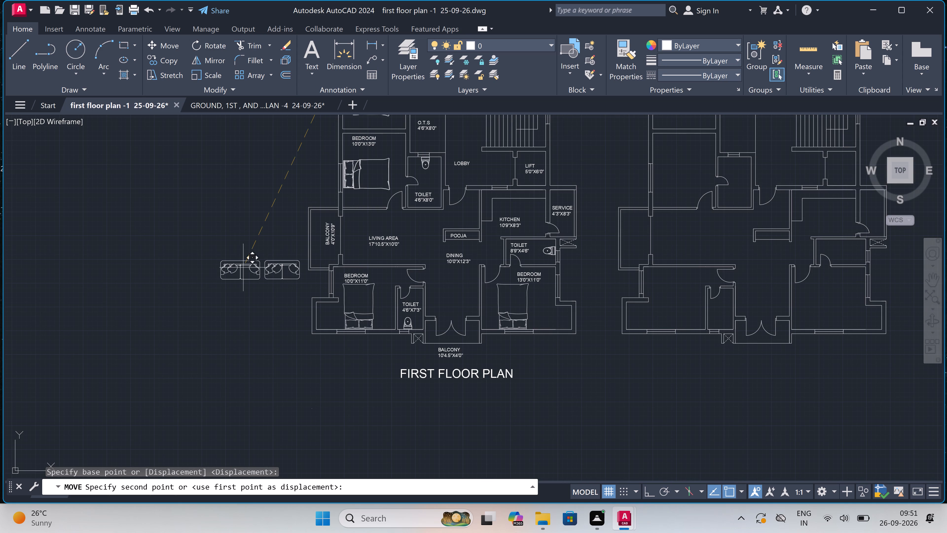
pyautogui.doubleClick(221, 271)
# Move the LIVING AREA 17'10.5"X10'0" label closer to the north wall of the lower unit's living room.
pyautogui.scroll(1, 340, 262)
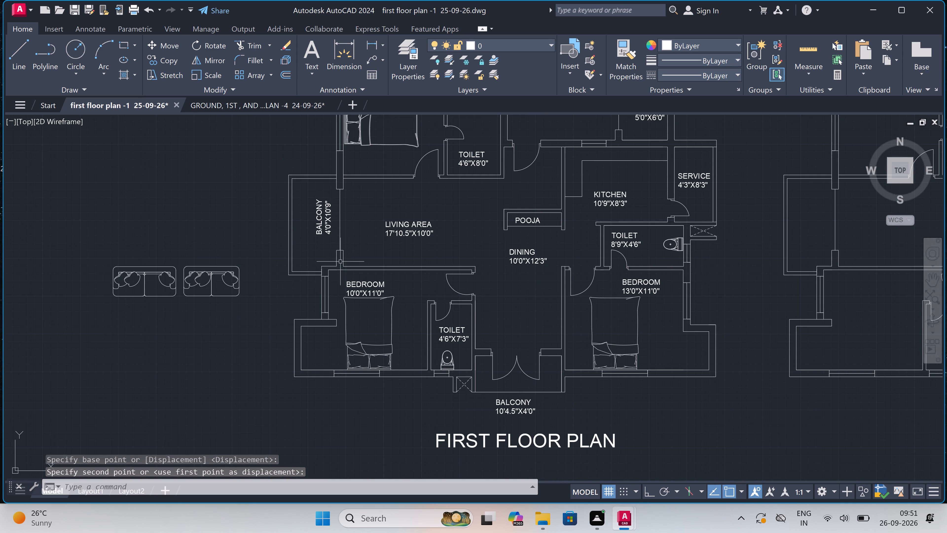
pyautogui.click(411, 227)
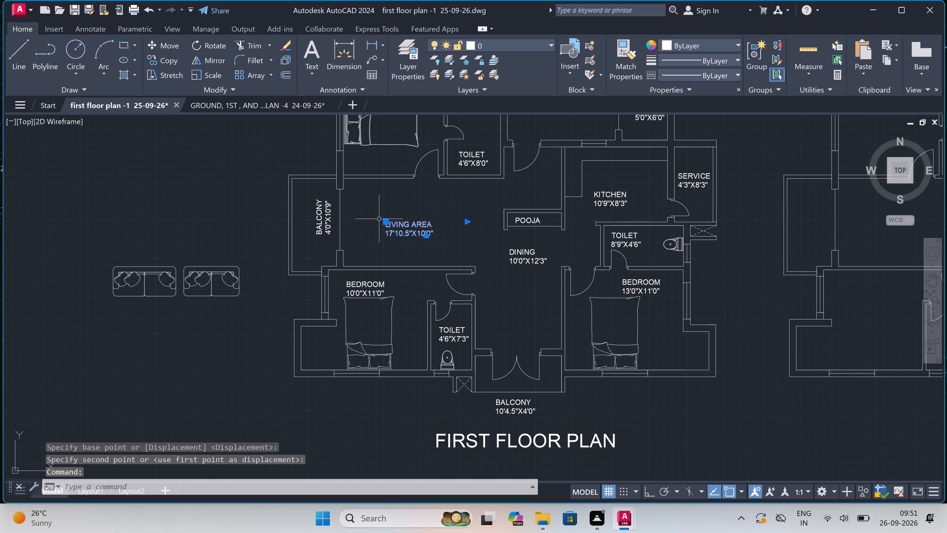
pyautogui.click(383, 222)
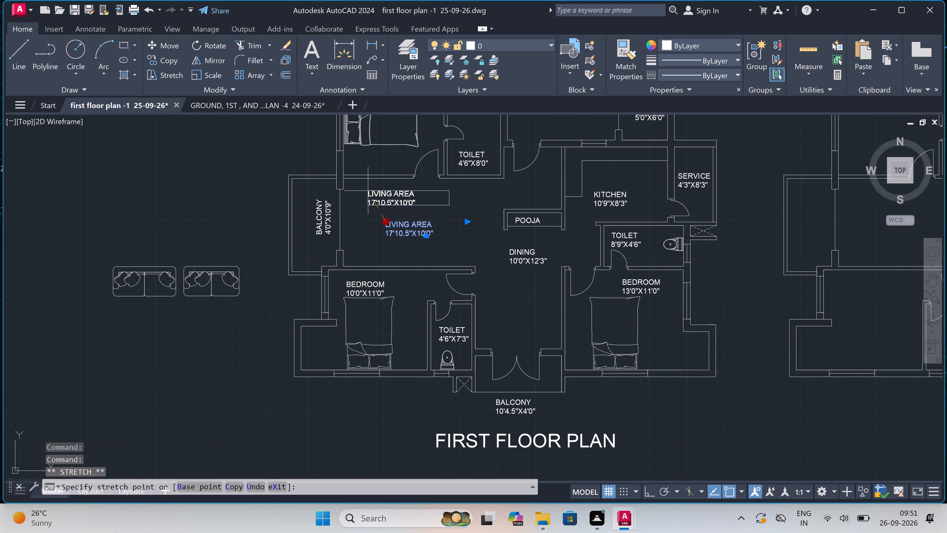
pyautogui.click(367, 189)
pyautogui.press('Escape')
# Rotate the two loose sofas west of the lower unit by 180 degrees, with ortho on.
pyautogui.click(262, 246)
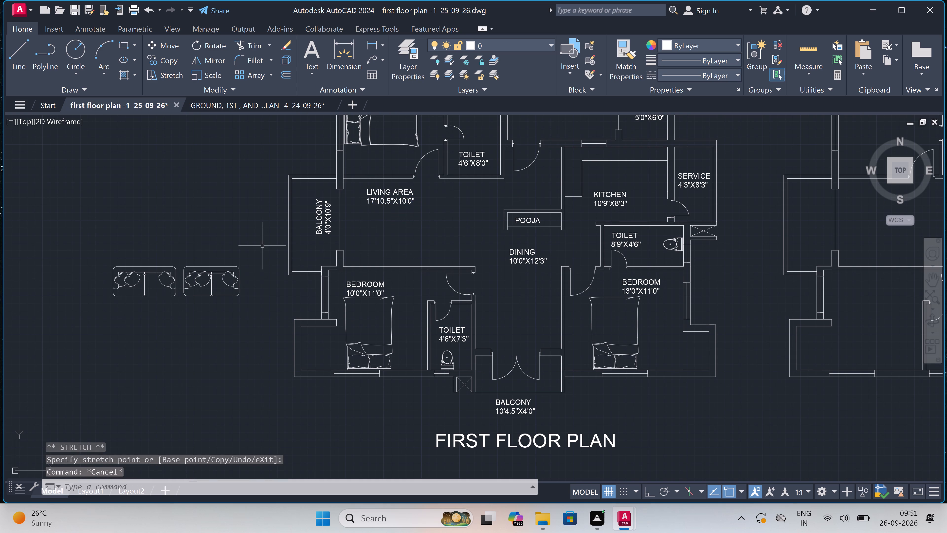
pyautogui.click(98, 311)
pyautogui.click(221, 42)
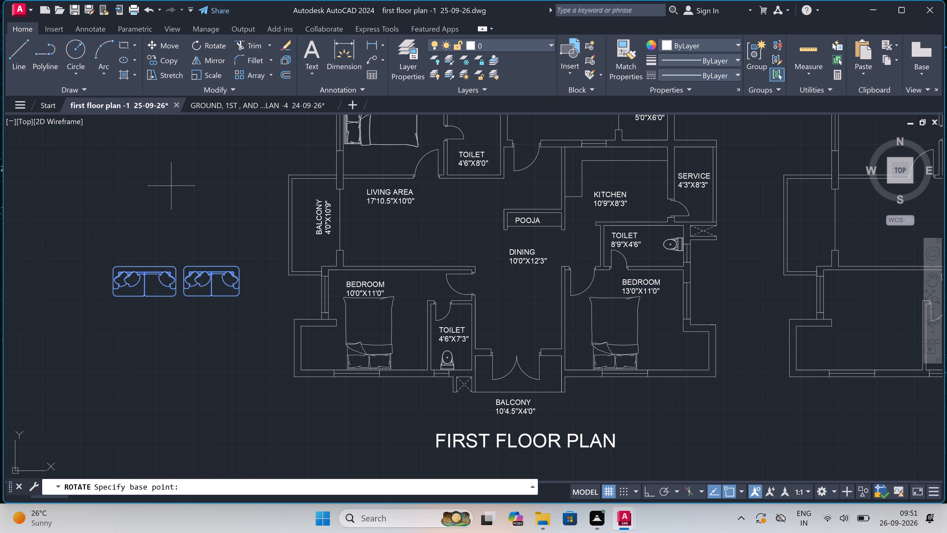
pyautogui.click(166, 269)
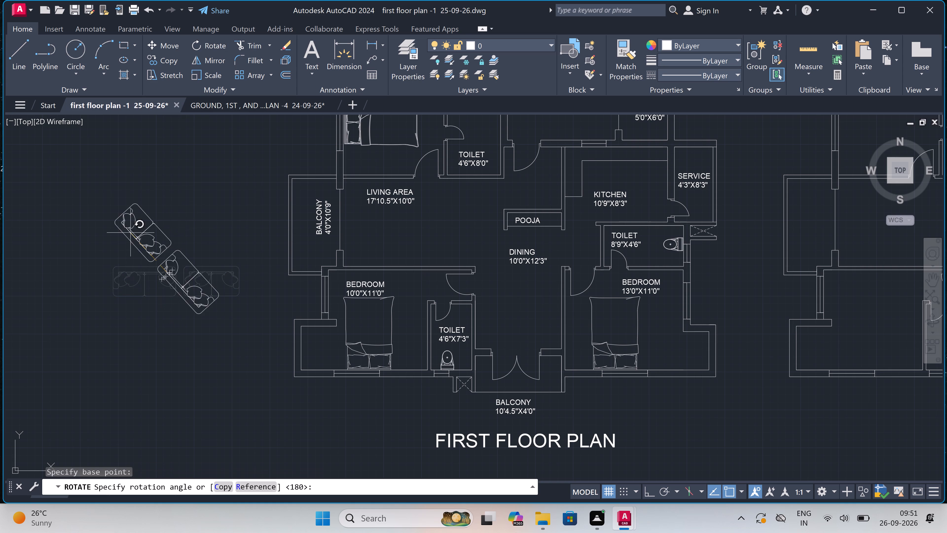
pyautogui.press('F8')
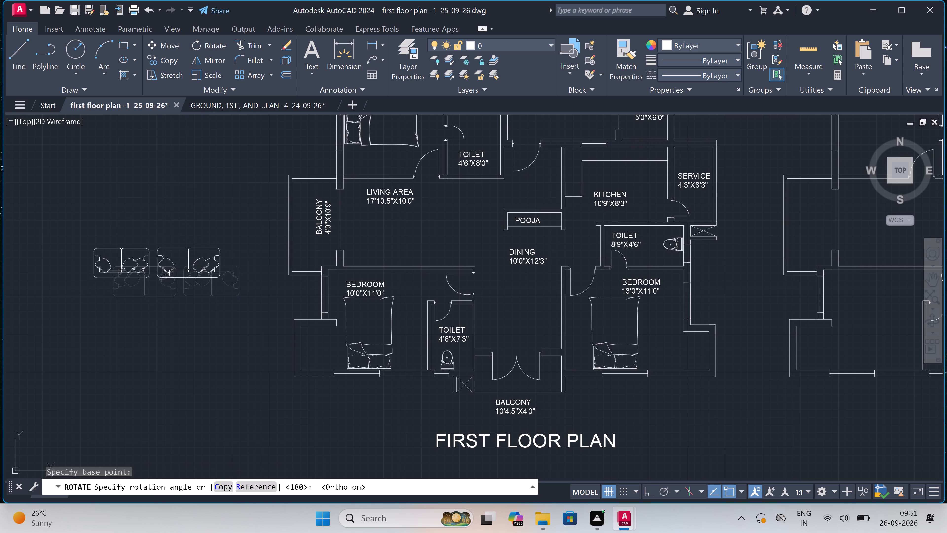
pyautogui.doubleClick(92, 287)
# Move the two rotated sofas, with ortho off, into the lower unit's LIVING AREA, along its south wall above the 10'0"X11'0" bedroom.
pyautogui.moveTo(253, 236); pyautogui.dragTo(249, 240)
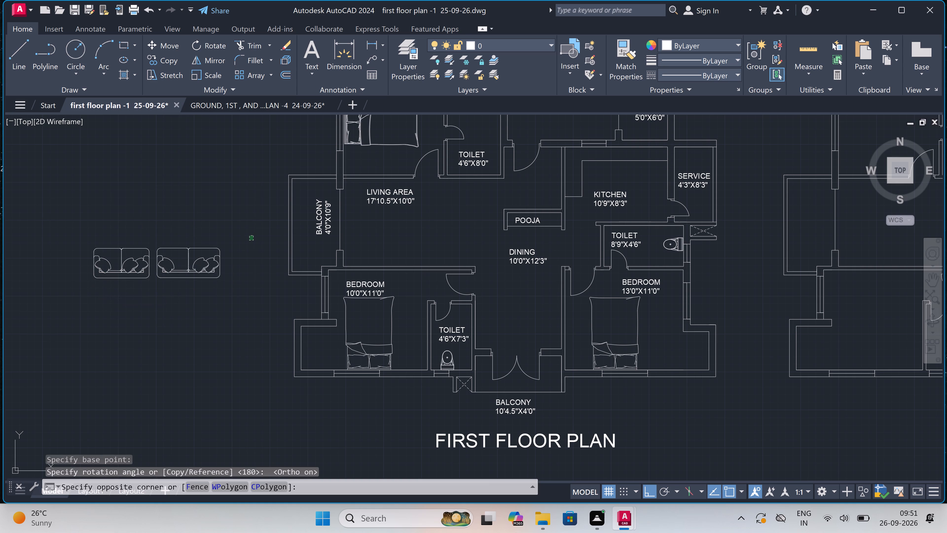
pyautogui.click(79, 296)
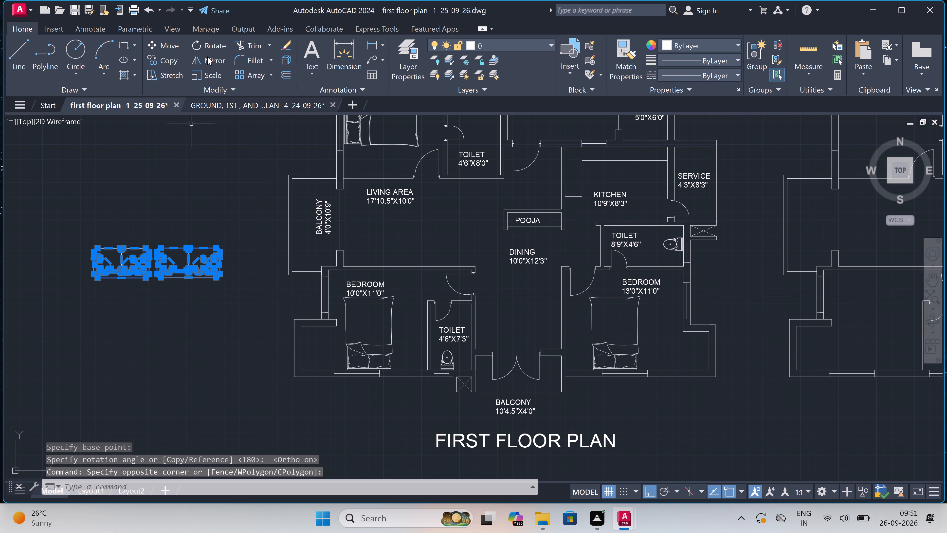
pyautogui.doubleClick(161, 42)
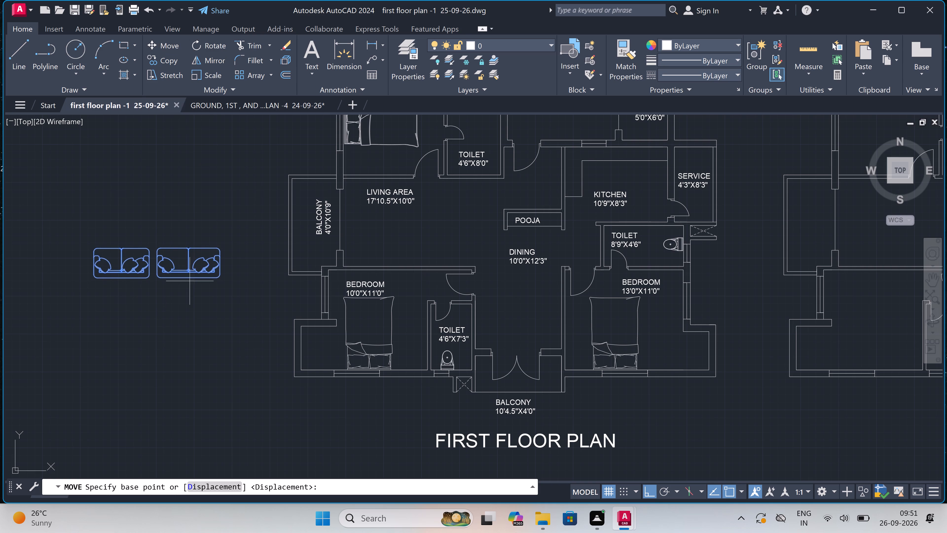
pyautogui.click(156, 265)
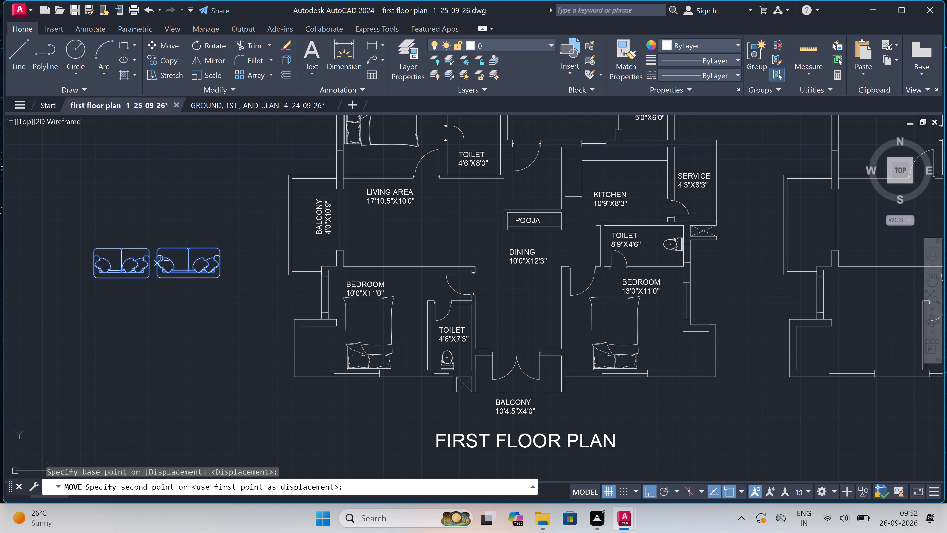
pyautogui.scroll(3, 393, 245)
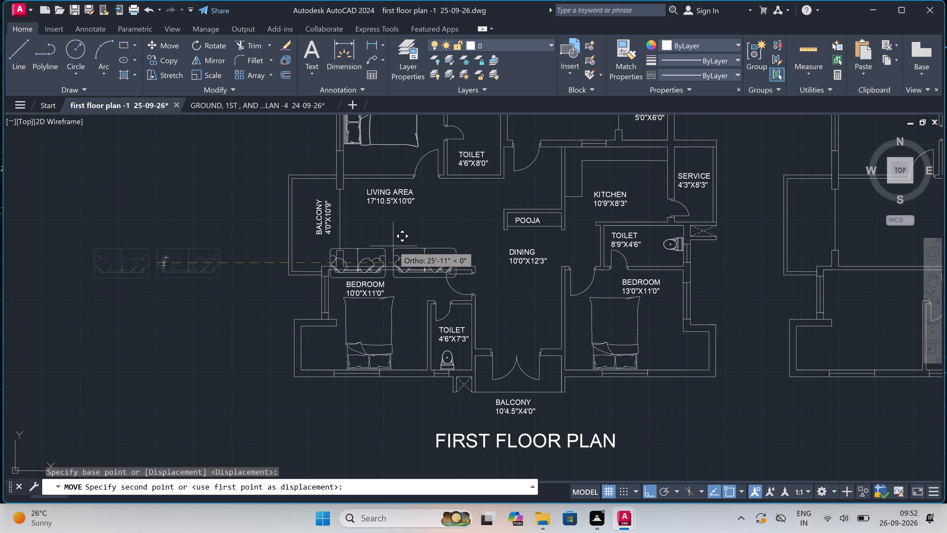
pyautogui.press('F8')
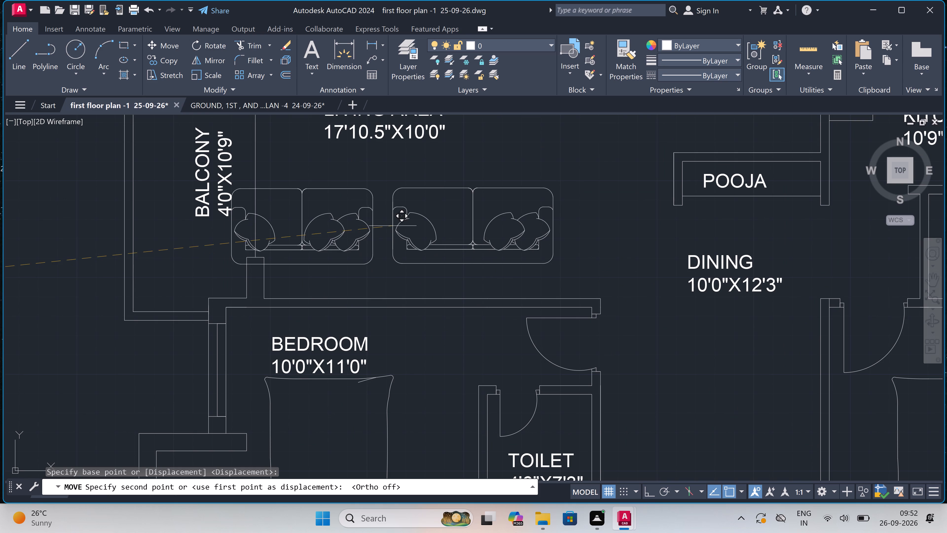
pyautogui.scroll(2, 441, 241)
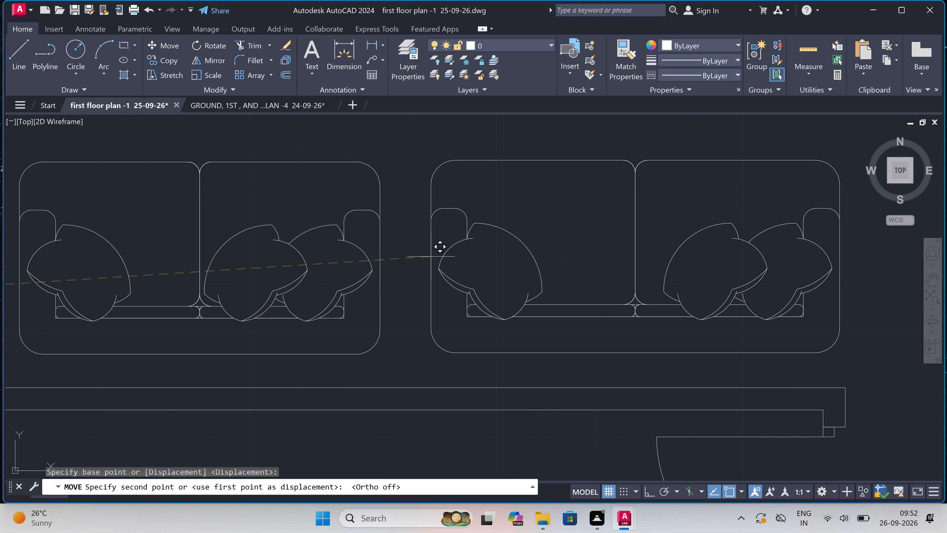
pyautogui.scroll(-1, 431, 257)
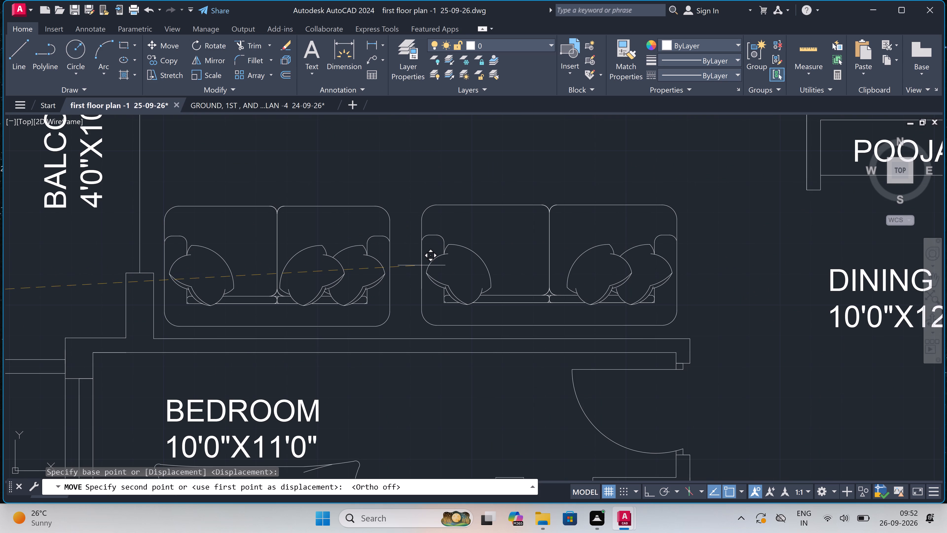
pyautogui.click(422, 271)
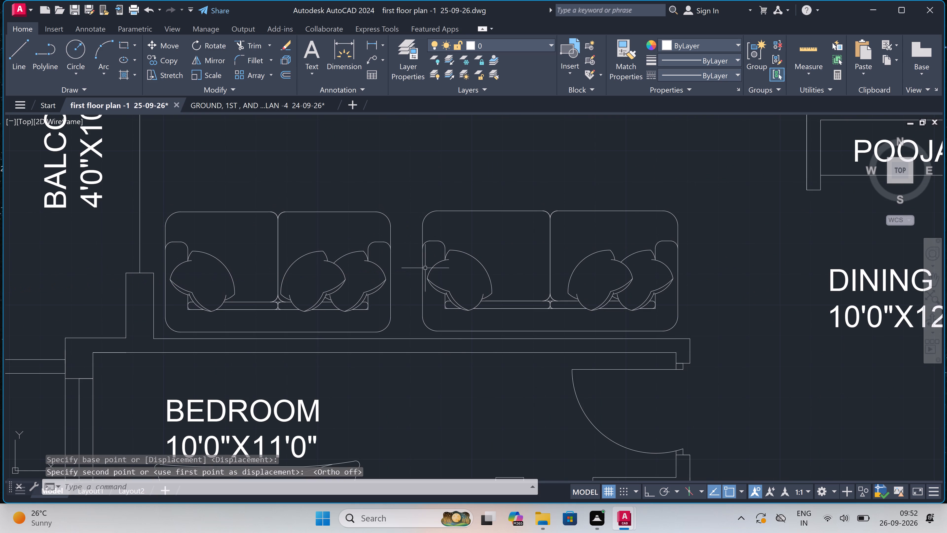
# Copy the two sofas from the lower unit's LIVING AREA to the empty space west of the upper unit.
pyautogui.scroll(-8, 431, 260)
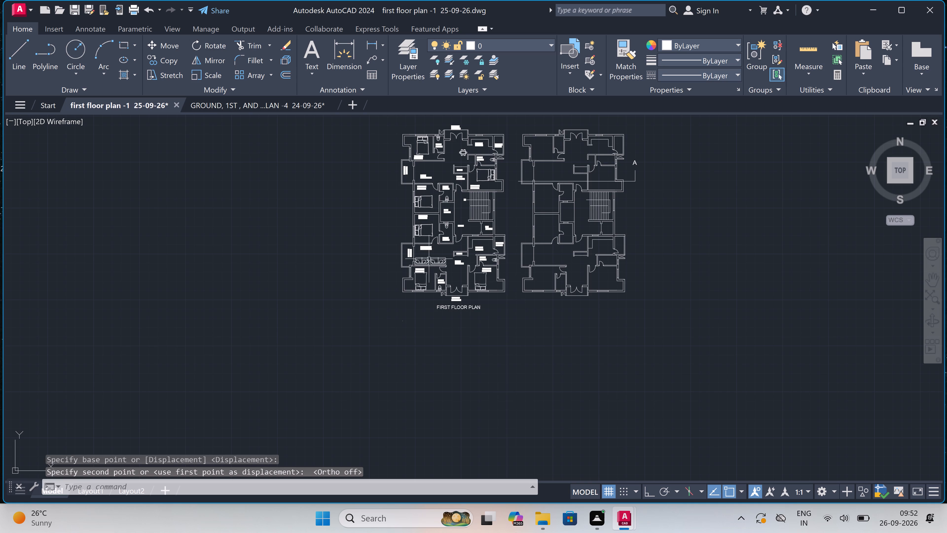
pyautogui.scroll(-2, 386, 219)
pyautogui.scroll(3, 399, 199)
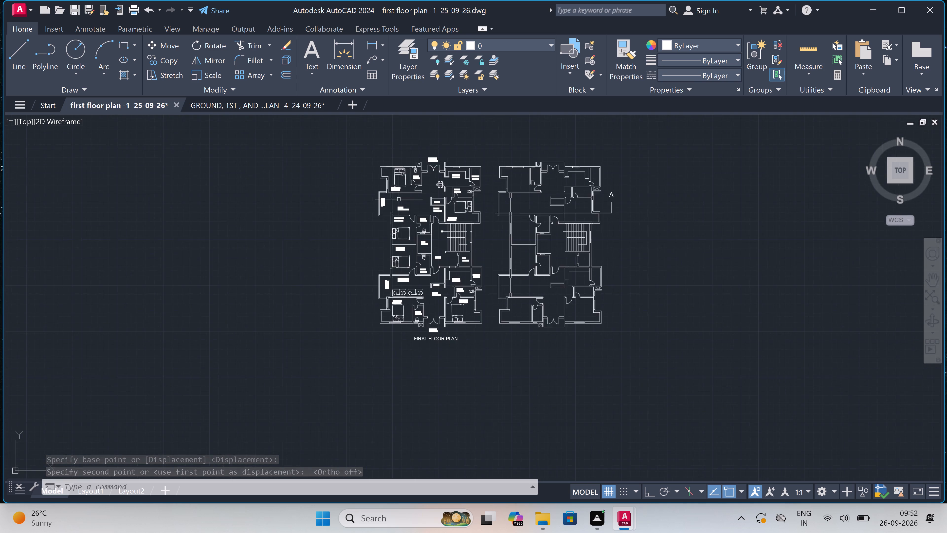
pyautogui.scroll(3, 414, 363)
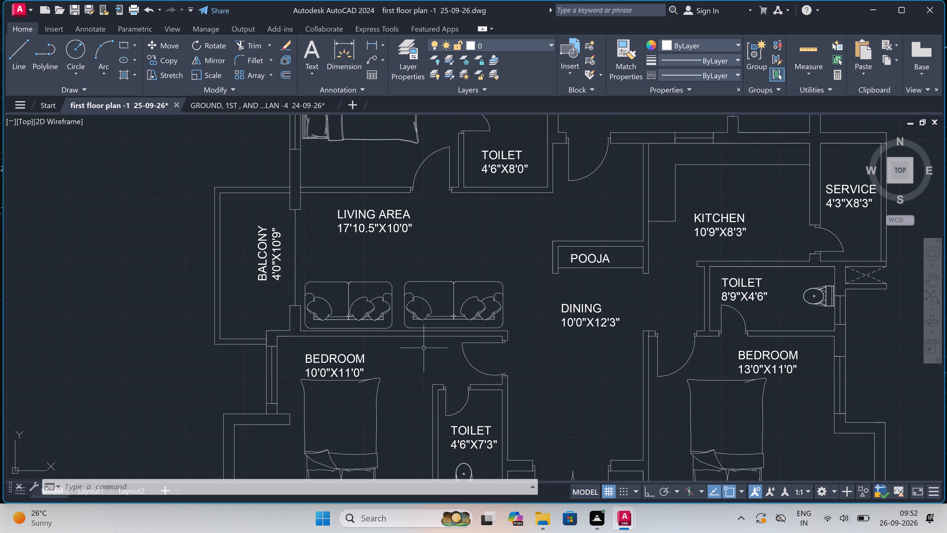
pyautogui.doubleClick(515, 275)
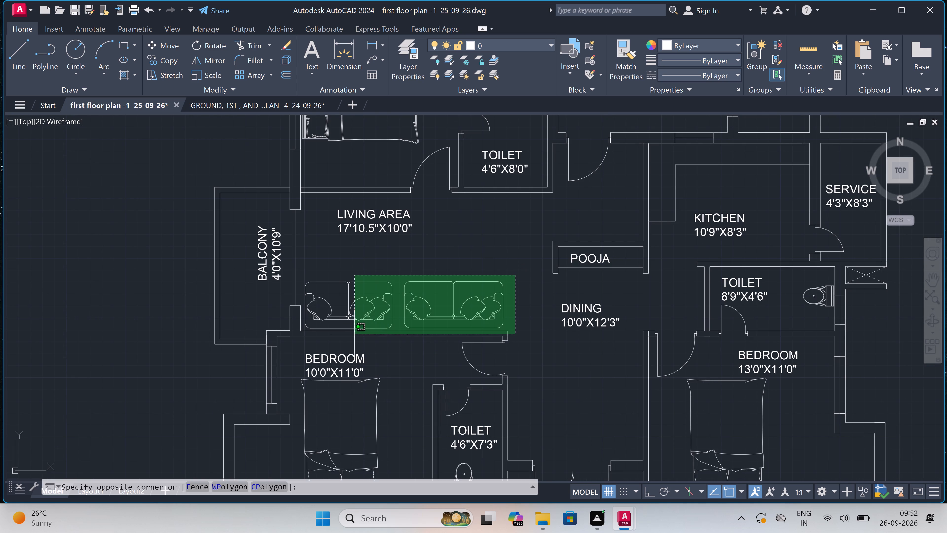
pyautogui.scroll(4, 317, 322)
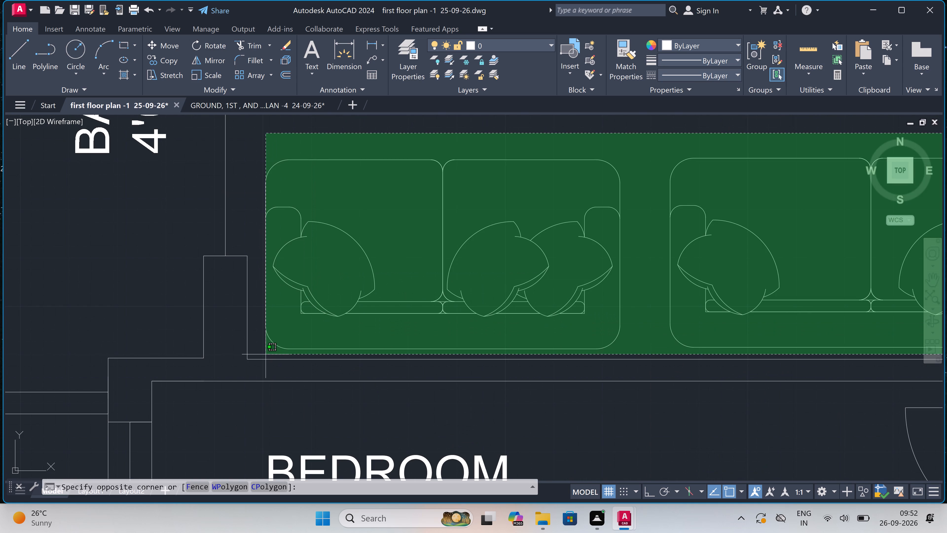
pyautogui.click(253, 351)
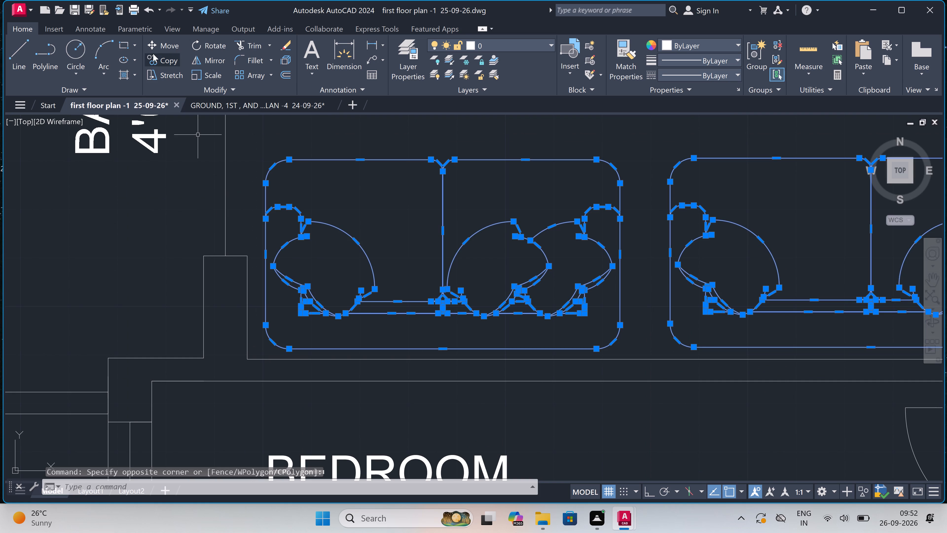
pyautogui.click(174, 58)
pyautogui.click(377, 238)
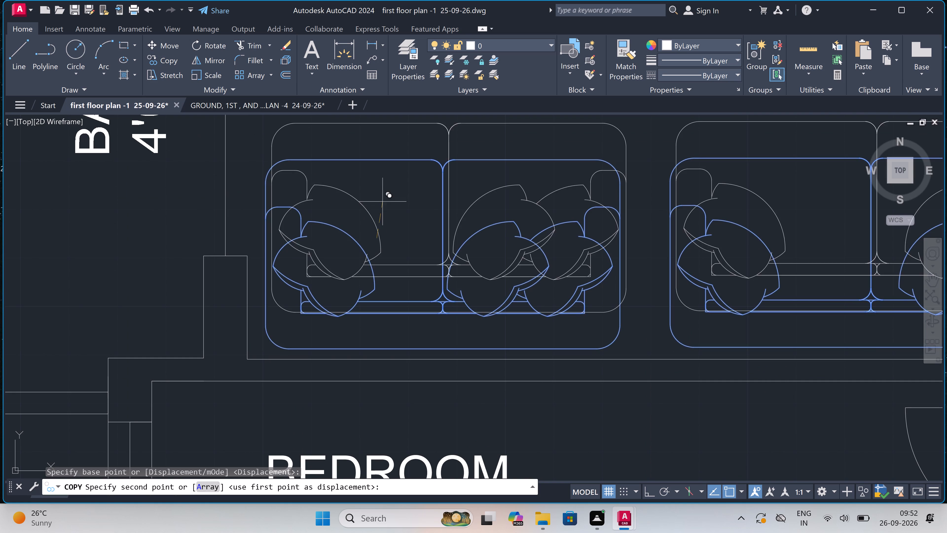
pyautogui.scroll(-9, 382, 202)
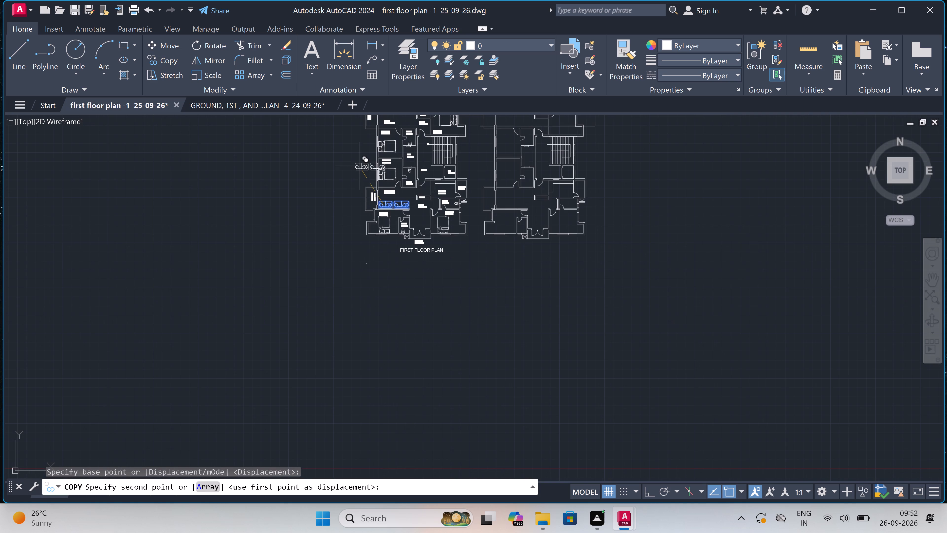
pyautogui.scroll(3, 335, 137)
pyautogui.scroll(-5, 329, 266)
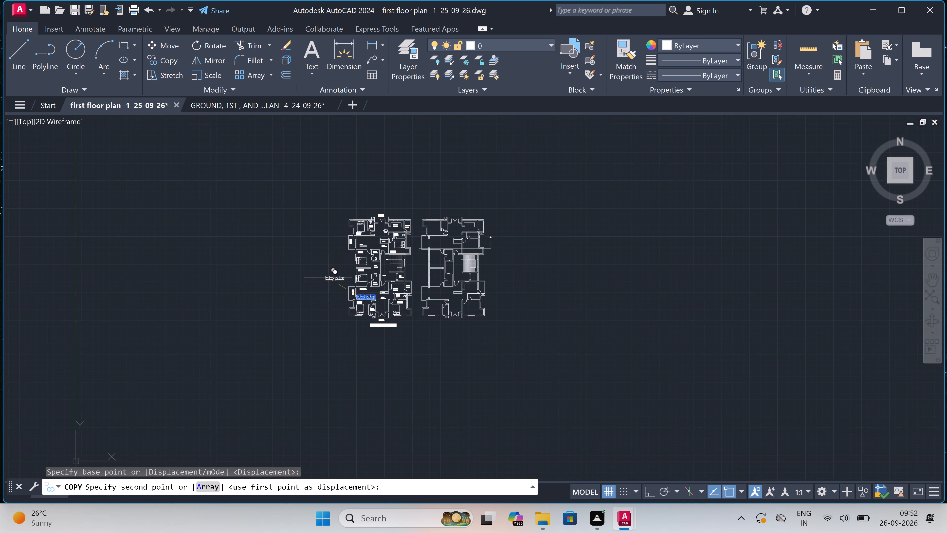
pyautogui.scroll(3, 307, 205)
pyautogui.scroll(-3, 320, 243)
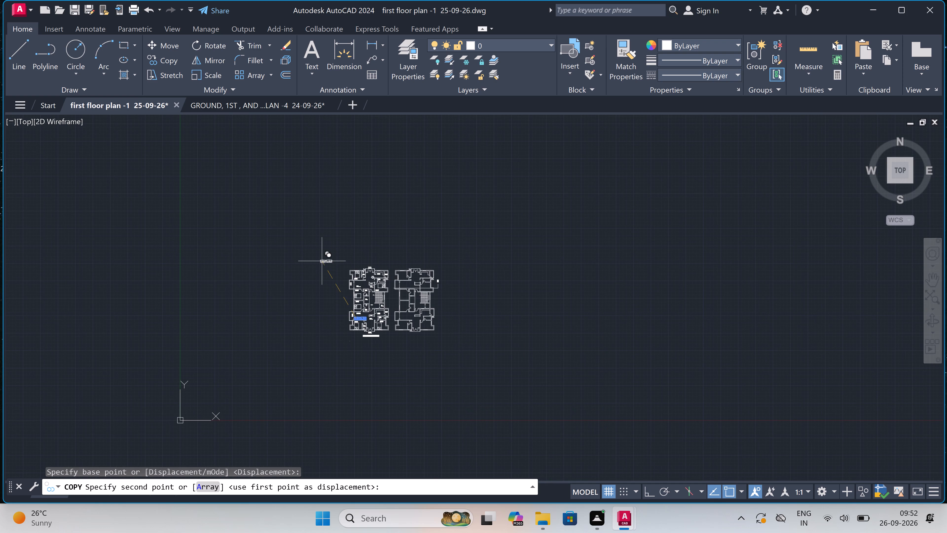
pyautogui.scroll(4, 326, 280)
pyautogui.scroll(2, 342, 299)
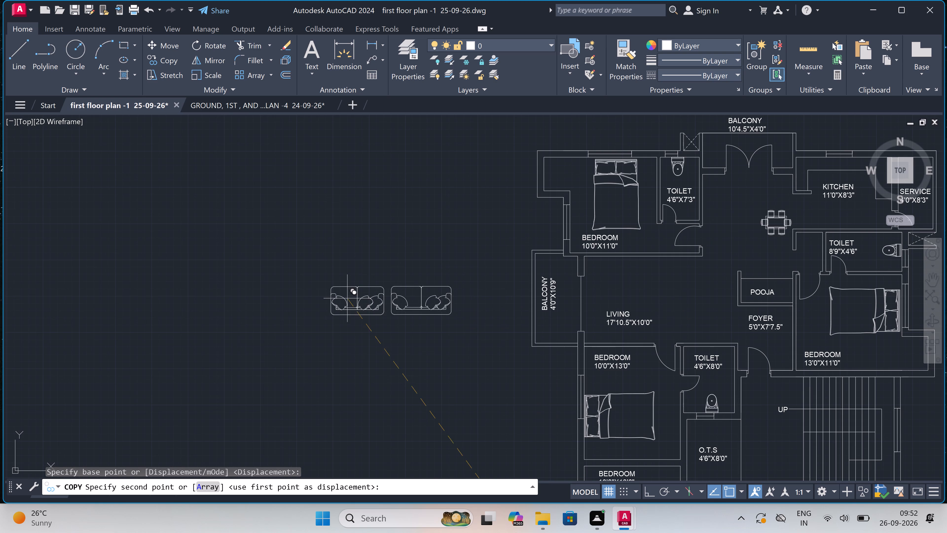
pyautogui.click(372, 294)
pyautogui.press('Escape')
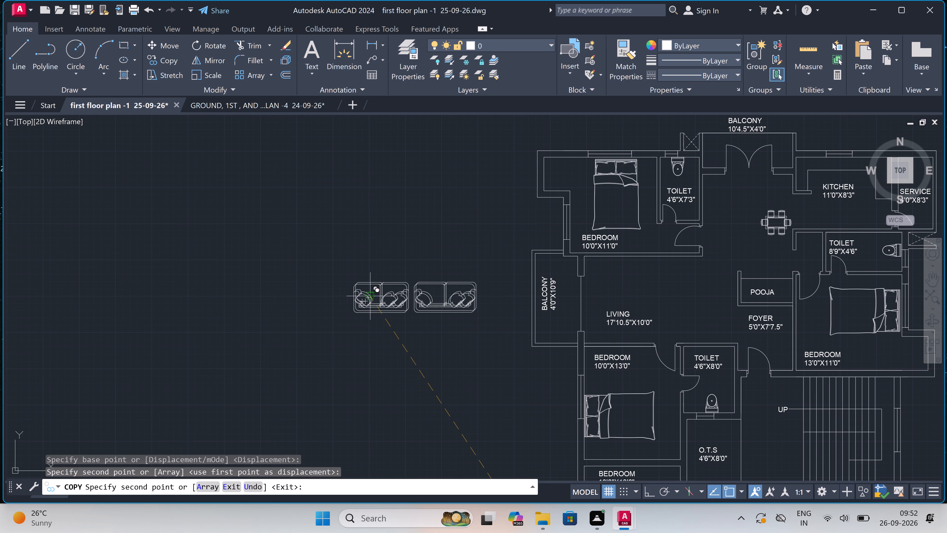
# Rotate the two copied sofas west of the upper unit by 180 degrees, with ortho on.
pyautogui.click(499, 273)
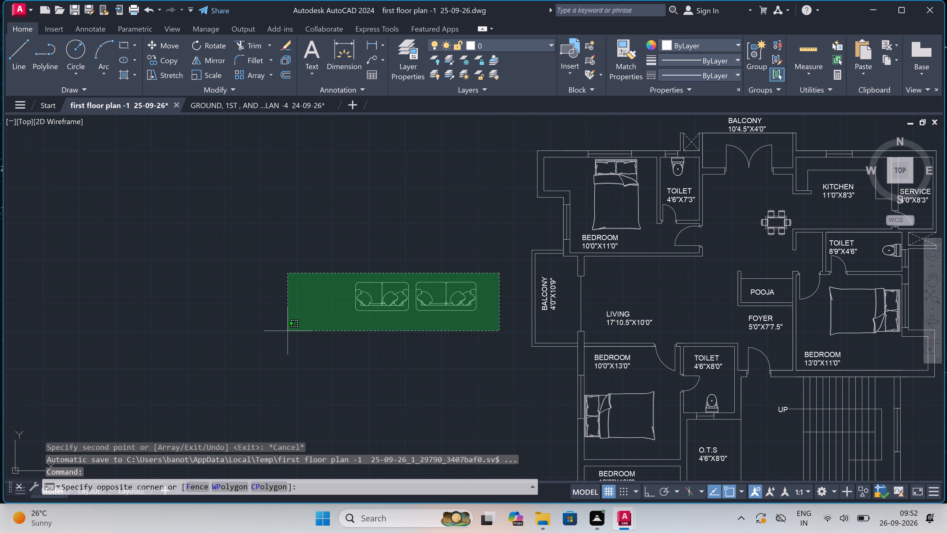
pyautogui.doubleClick(288, 331)
pyautogui.doubleClick(213, 36)
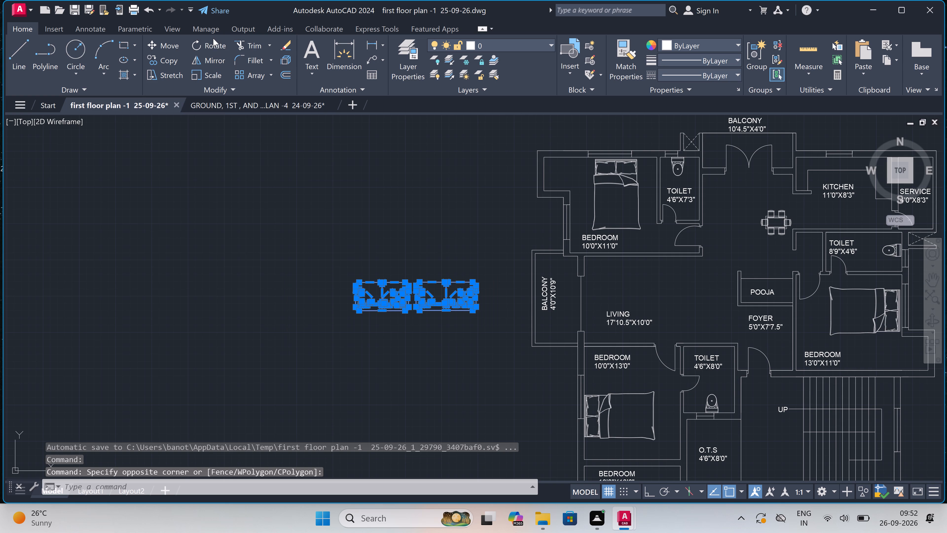
pyautogui.click(214, 45)
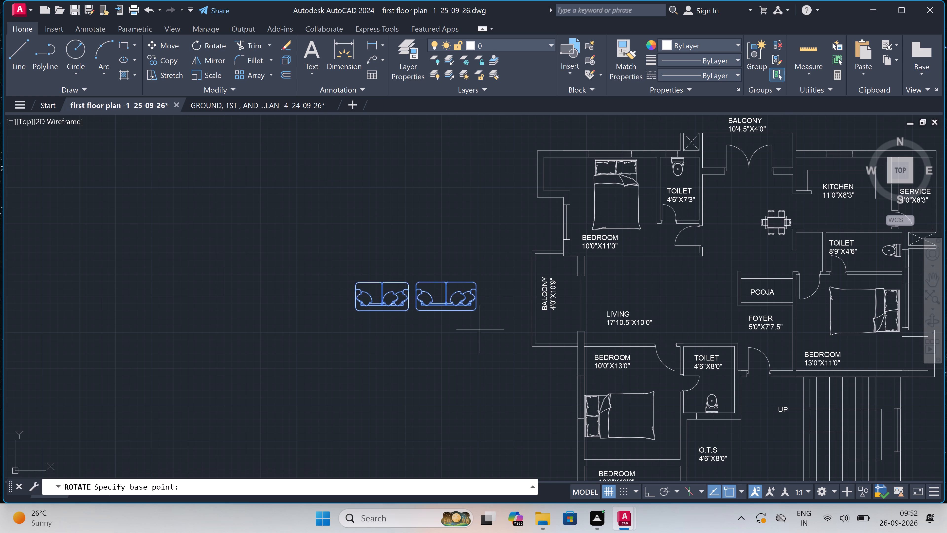
pyautogui.click(388, 286)
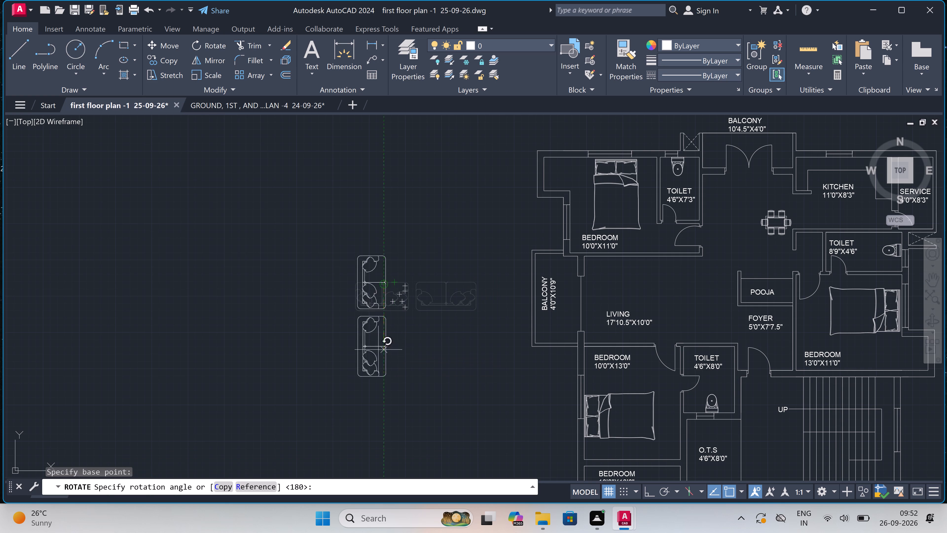
pyautogui.press('F8')
pyautogui.click(313, 311)
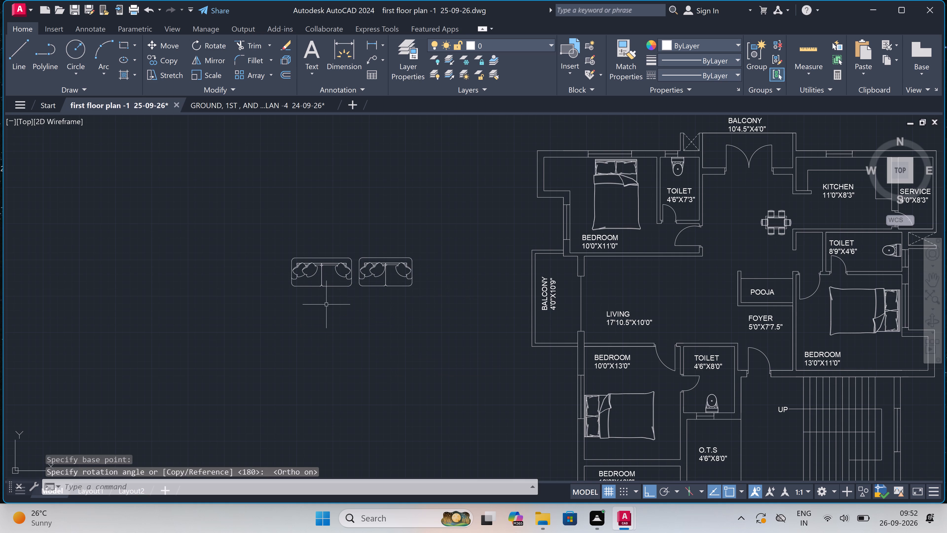
# Move the two rotated sofas horizontally into the upper unit's LIVING room, along its north wall below the 10'0"X11'0" bedroom.
pyautogui.moveTo(428, 239); pyautogui.dragTo(425, 246)
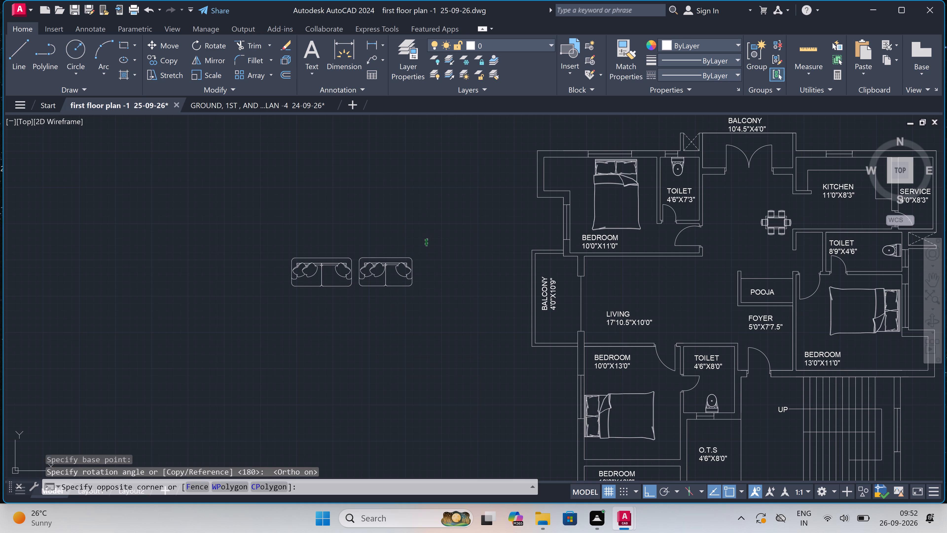
pyautogui.click(202, 338)
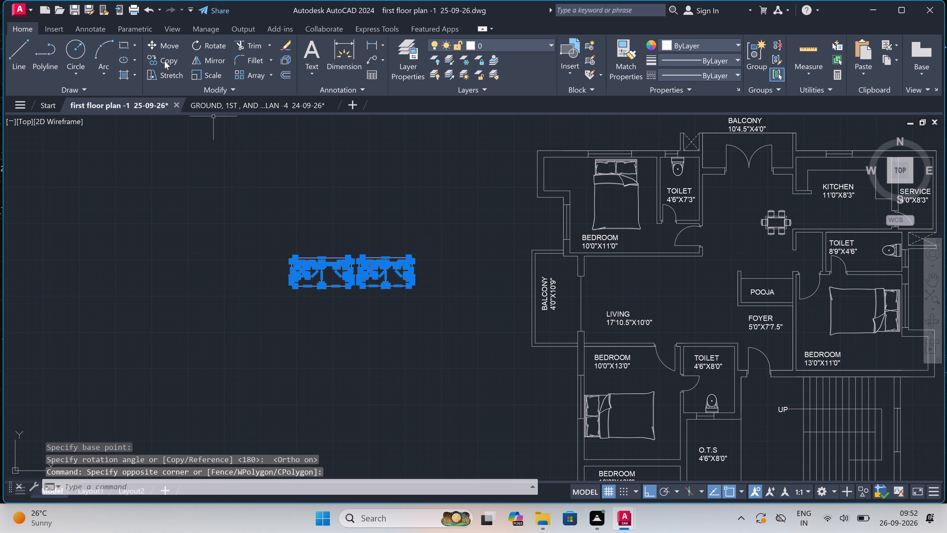
pyautogui.click(163, 42)
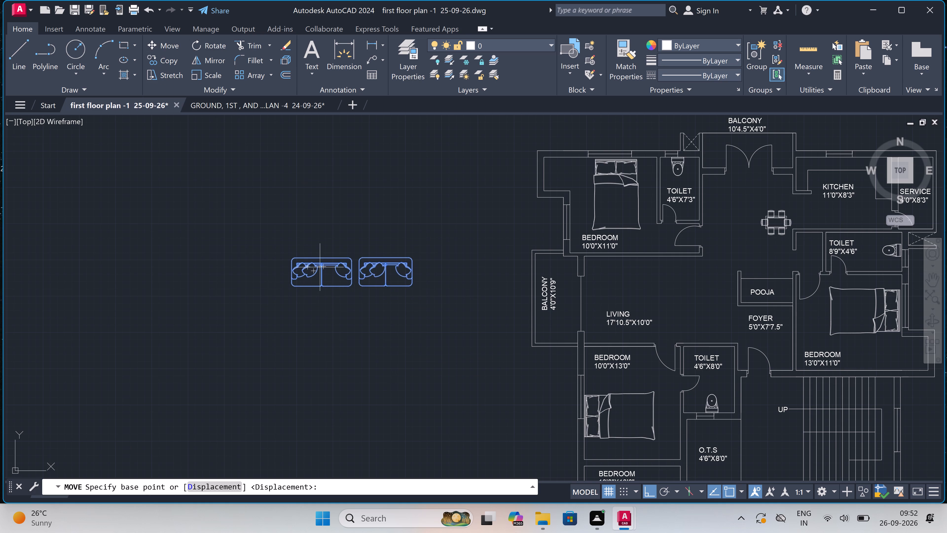
pyautogui.click(320, 268)
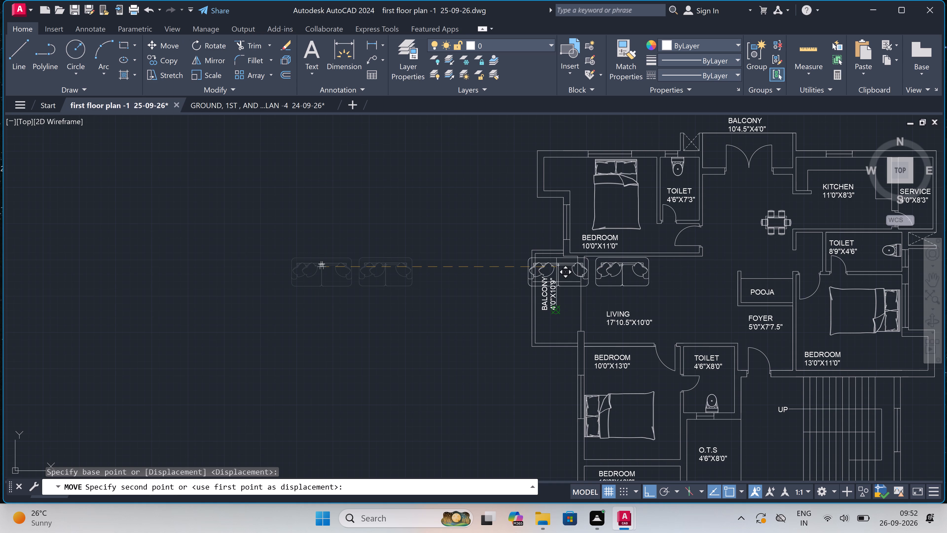
pyautogui.scroll(3, 583, 281)
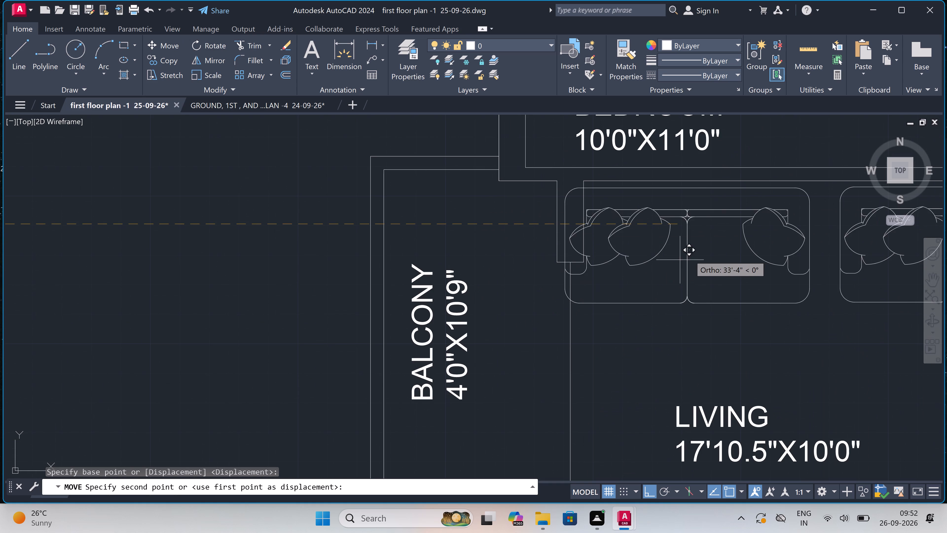
pyautogui.click(710, 245)
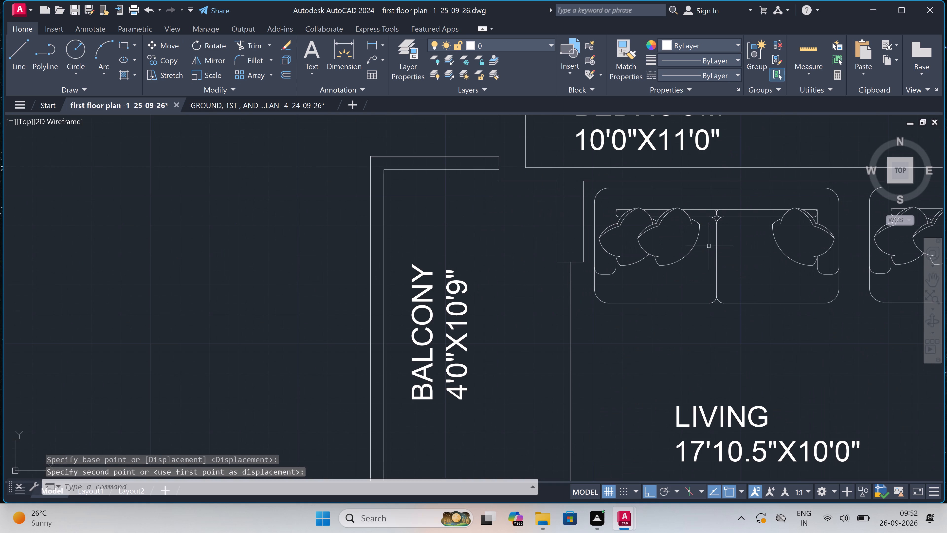
# Draw vertical construction lines through the labelled plan's southwest corner and the west jamb of the 10'0"X11'0" bedroom's south window.
pyautogui.scroll(-4, 325, 290)
pyautogui.scroll(-3, 486, 224)
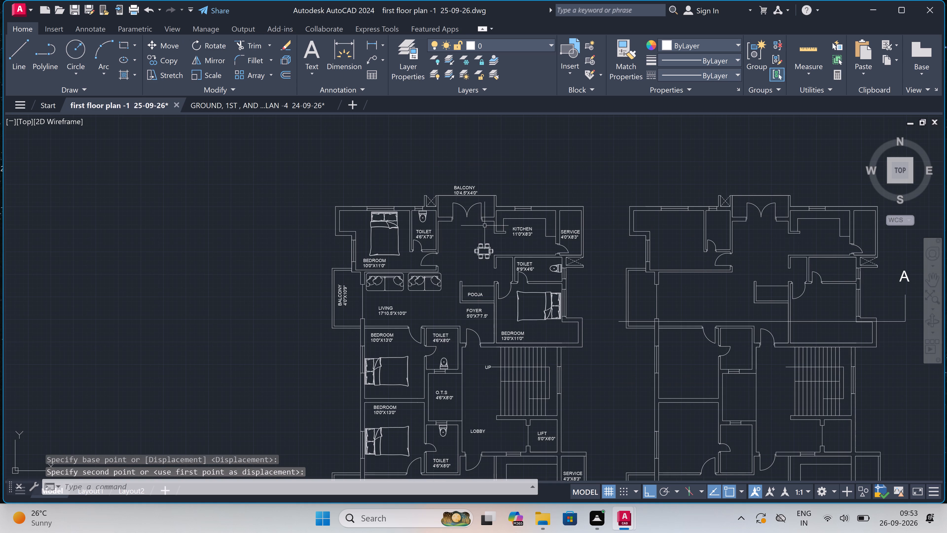
pyautogui.scroll(3, 514, 278)
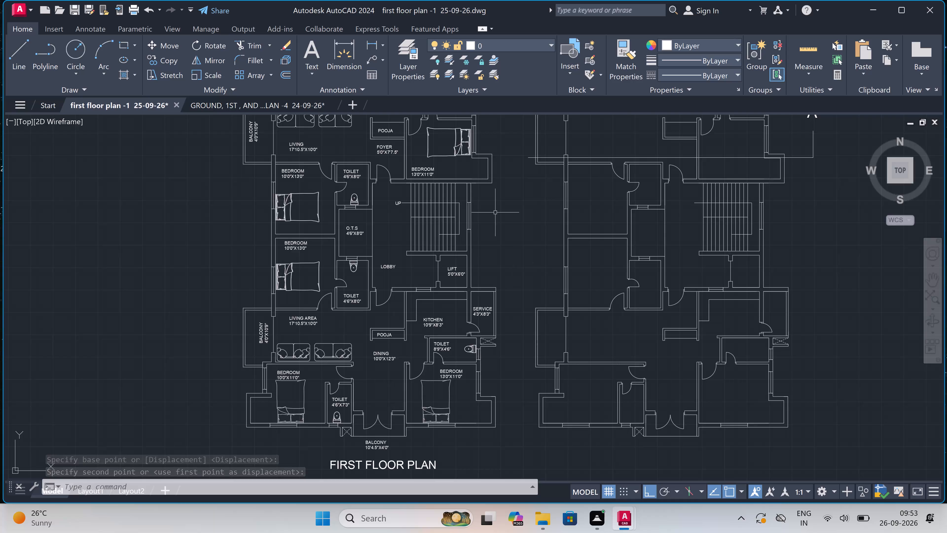
pyautogui.scroll(-1, 495, 212)
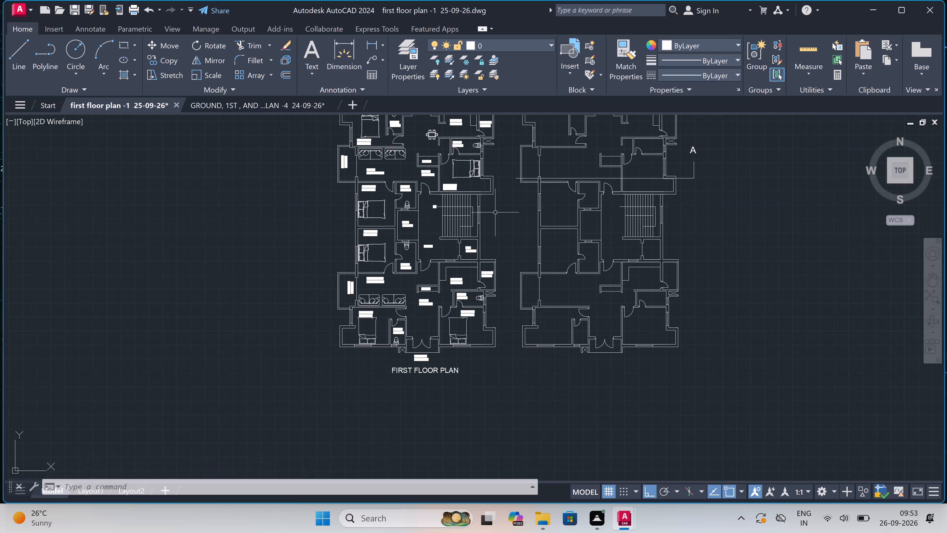
pyautogui.scroll(-1, 495, 212)
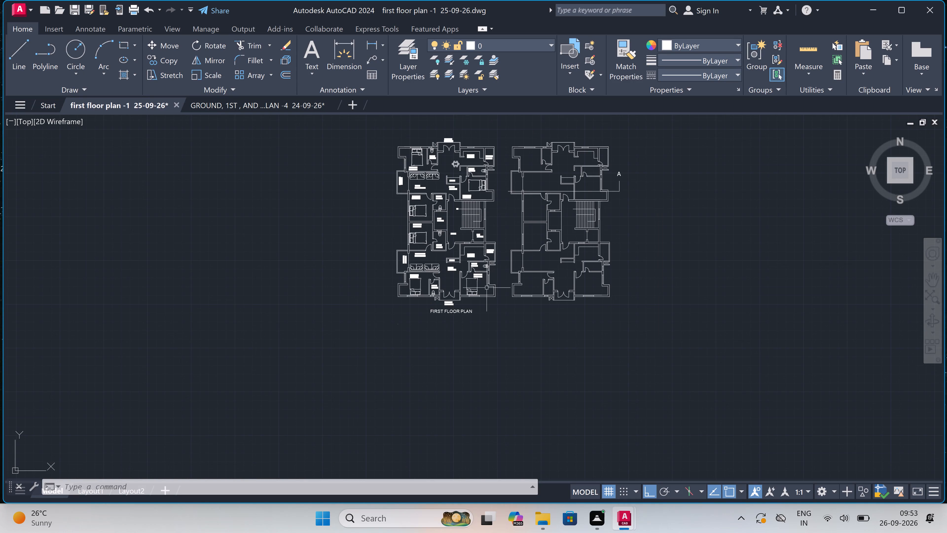
pyautogui.scroll(2, 477, 326)
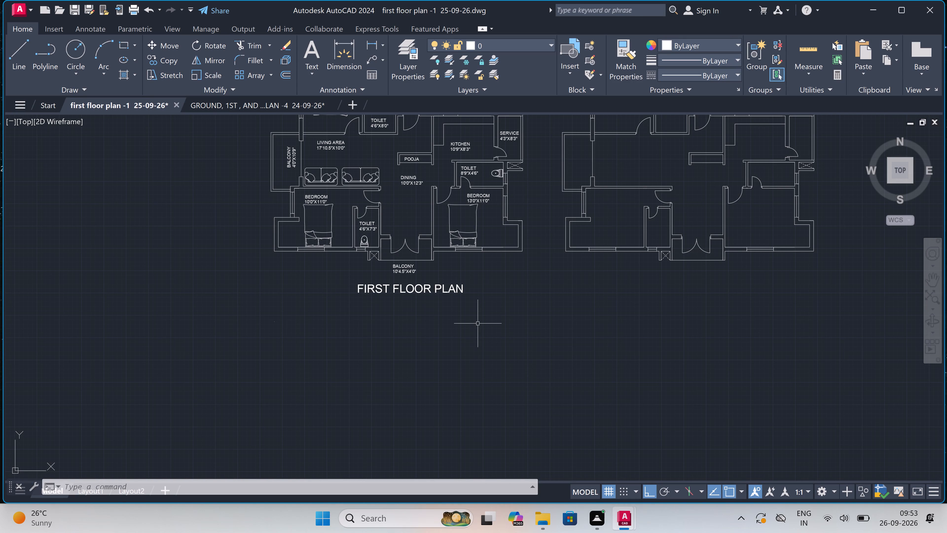
pyautogui.write('XL')
pyautogui.press('space')
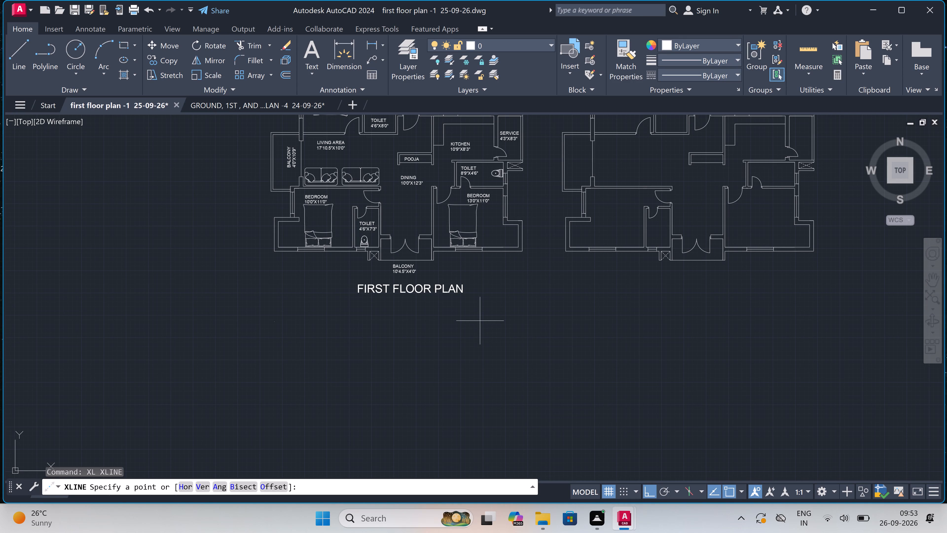
pyautogui.click(201, 486)
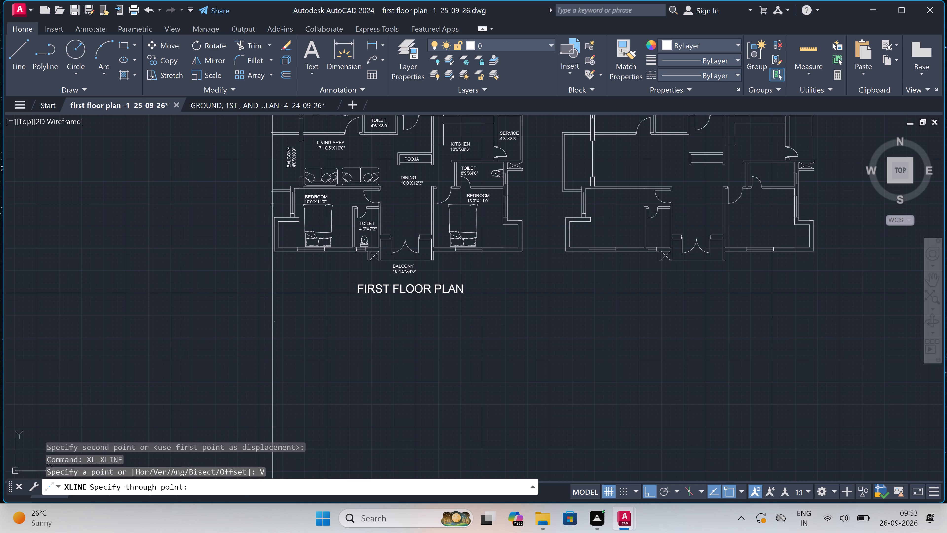
pyautogui.scroll(1, 271, 255)
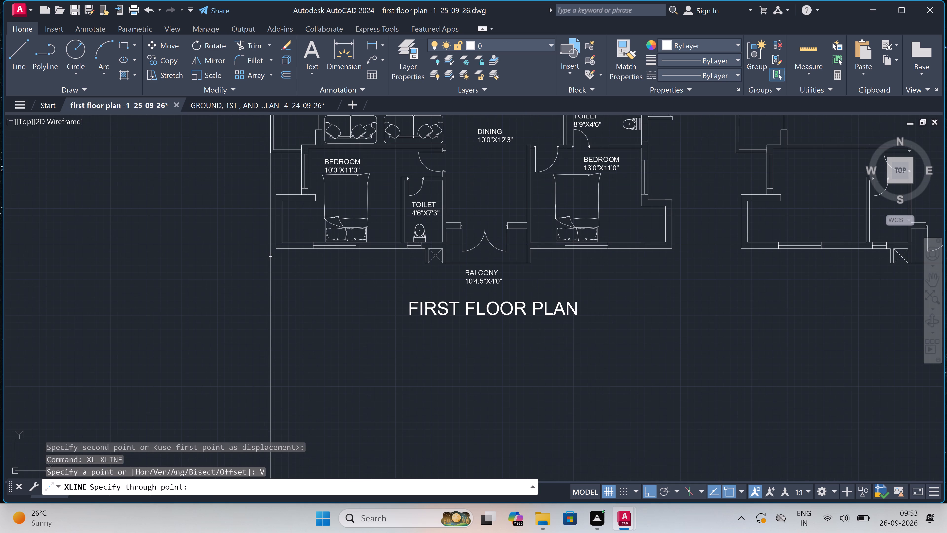
pyautogui.scroll(-1, 271, 255)
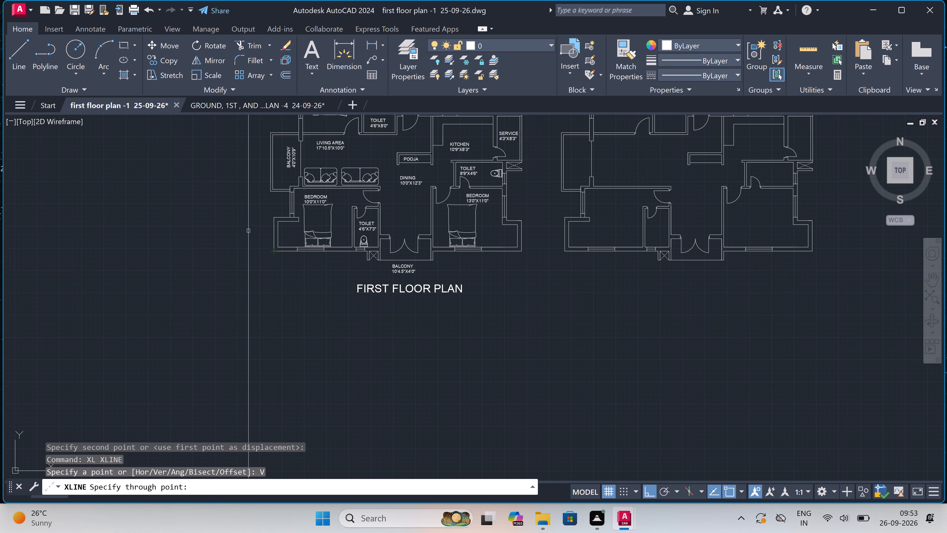
pyautogui.scroll(1, 269, 184)
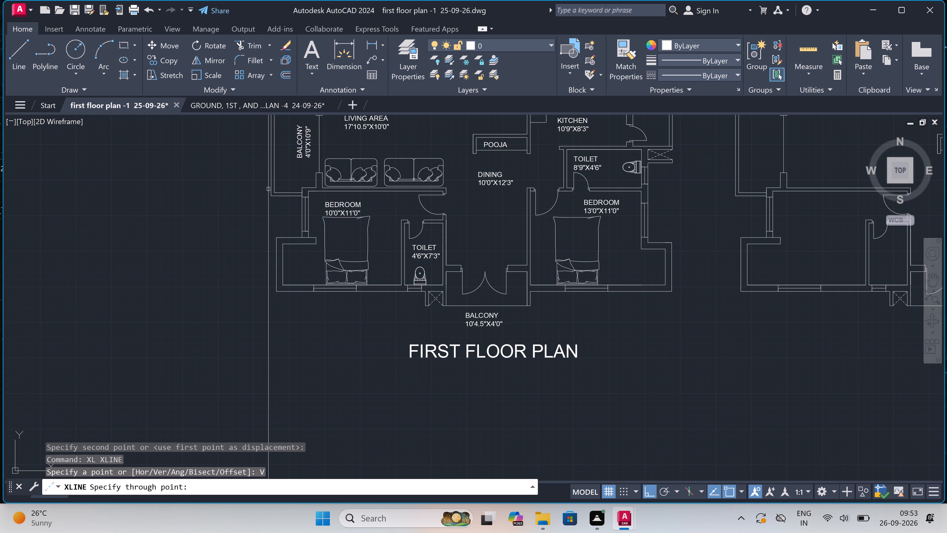
pyautogui.click(275, 295)
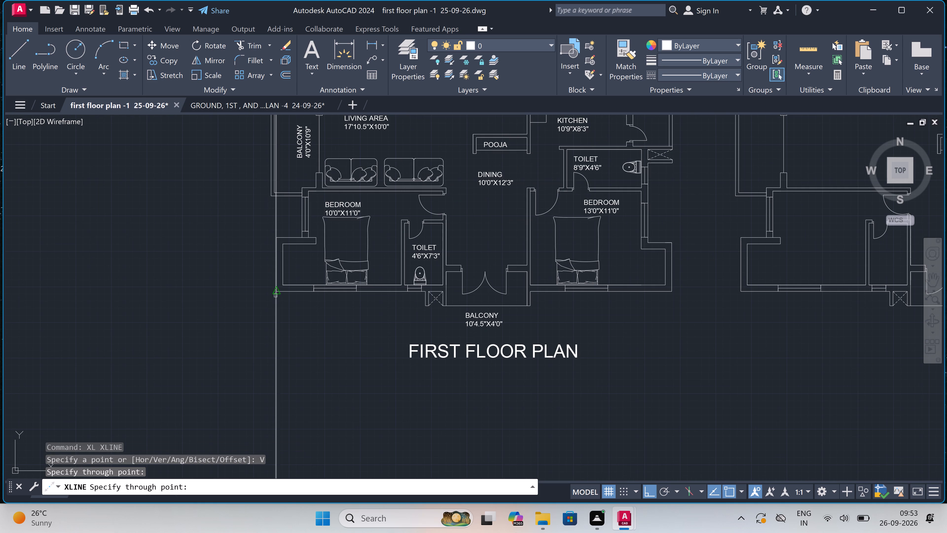
pyautogui.click(314, 295)
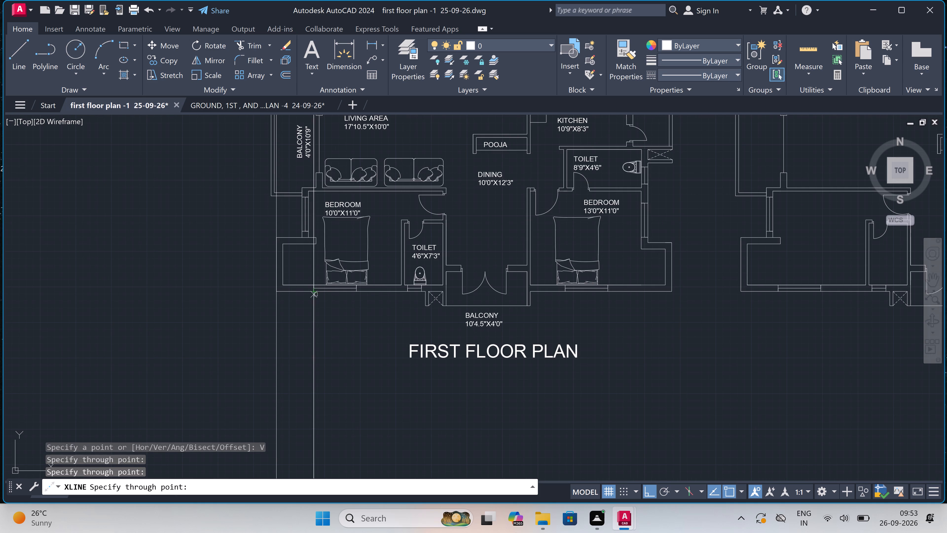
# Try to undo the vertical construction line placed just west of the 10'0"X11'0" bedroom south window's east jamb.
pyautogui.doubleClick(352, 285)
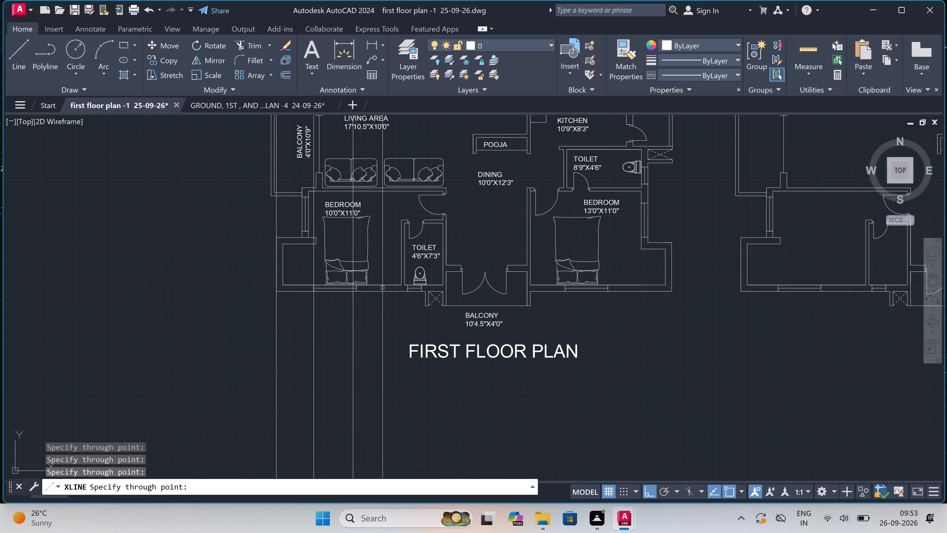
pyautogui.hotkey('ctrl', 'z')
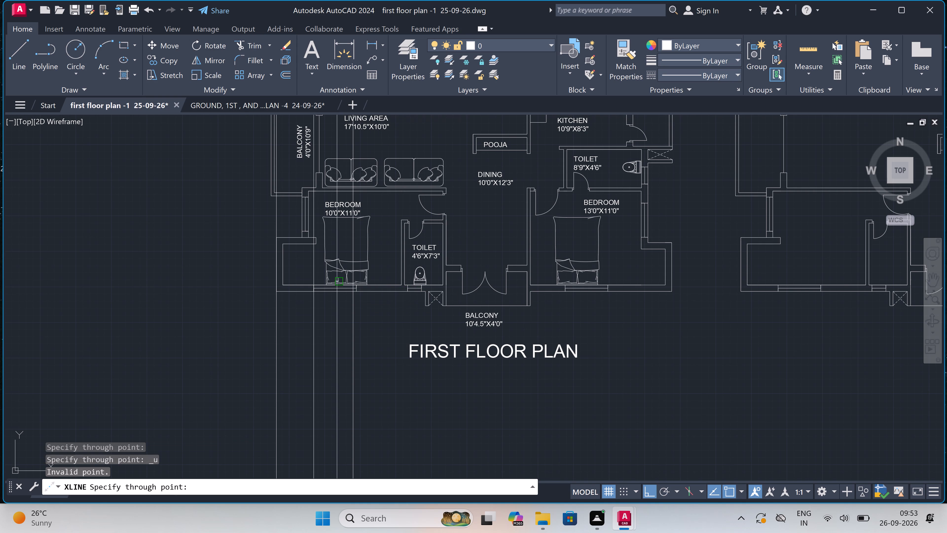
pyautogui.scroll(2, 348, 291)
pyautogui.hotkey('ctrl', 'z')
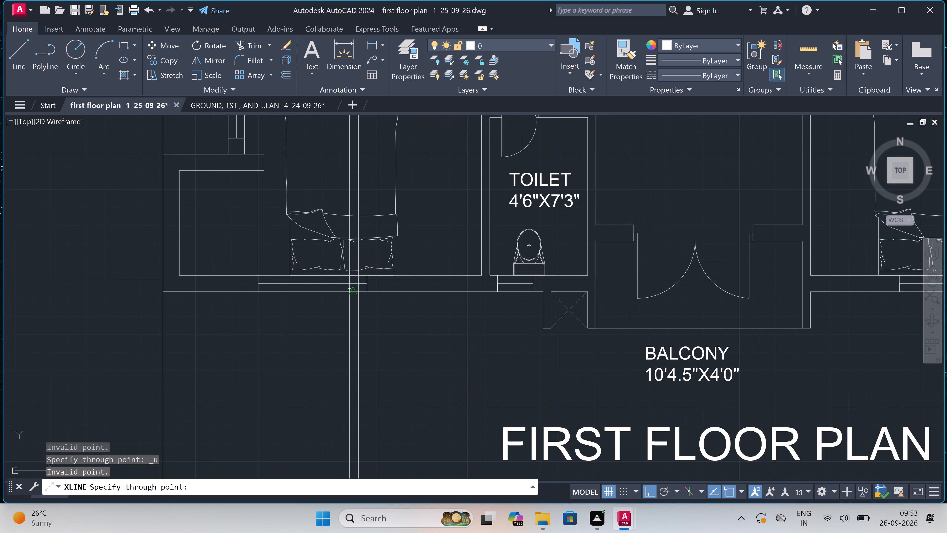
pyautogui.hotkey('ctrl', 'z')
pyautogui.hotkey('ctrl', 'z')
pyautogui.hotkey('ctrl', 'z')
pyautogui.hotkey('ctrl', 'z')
# Draw a vertical construction line through the east jamb of the lower 10'0"X11'0" bedroom's south window.
pyautogui.click(368, 291)
pyautogui.press('Escape')
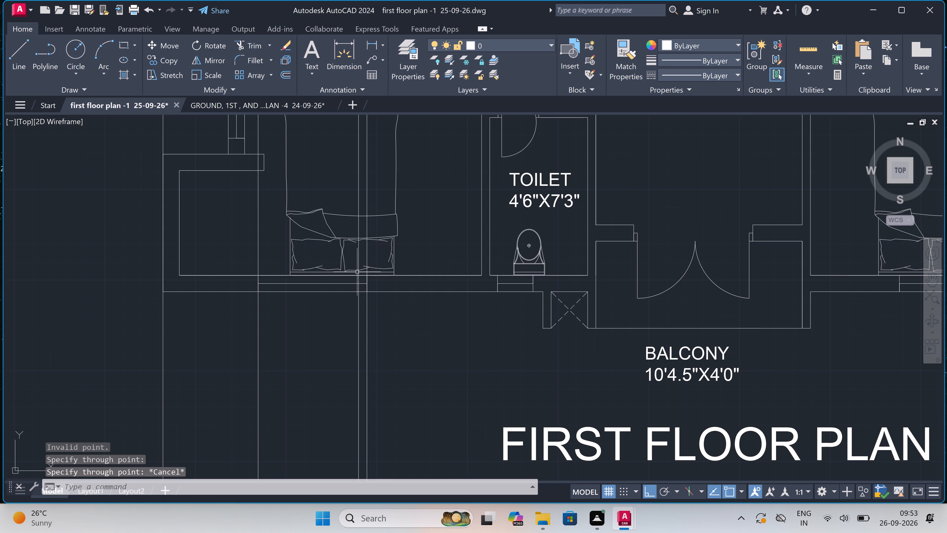
# Delete the misplaced vertical construction line just west of the bedroom south window's east jamb.
pyautogui.click(356, 269)
pyautogui.press('Escape')
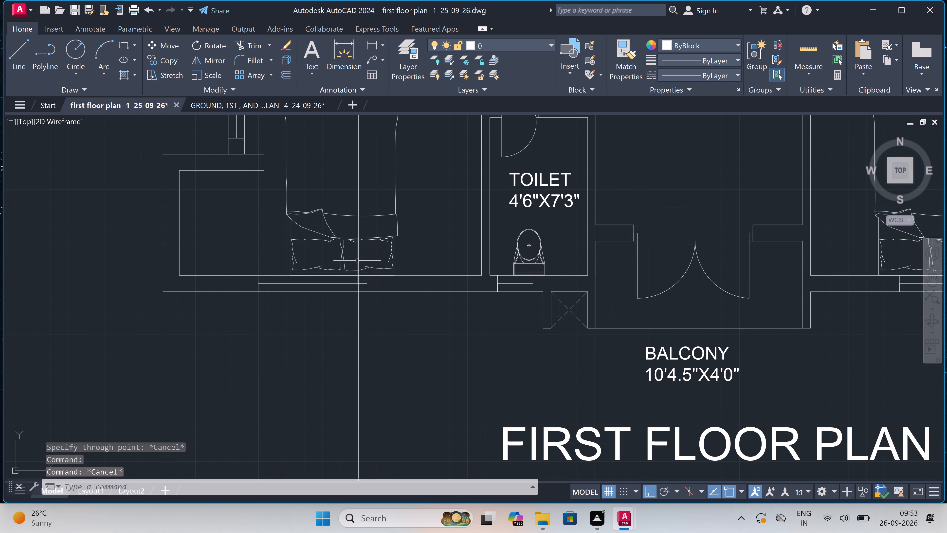
pyautogui.doubleClick(357, 256)
pyautogui.press('Delete')
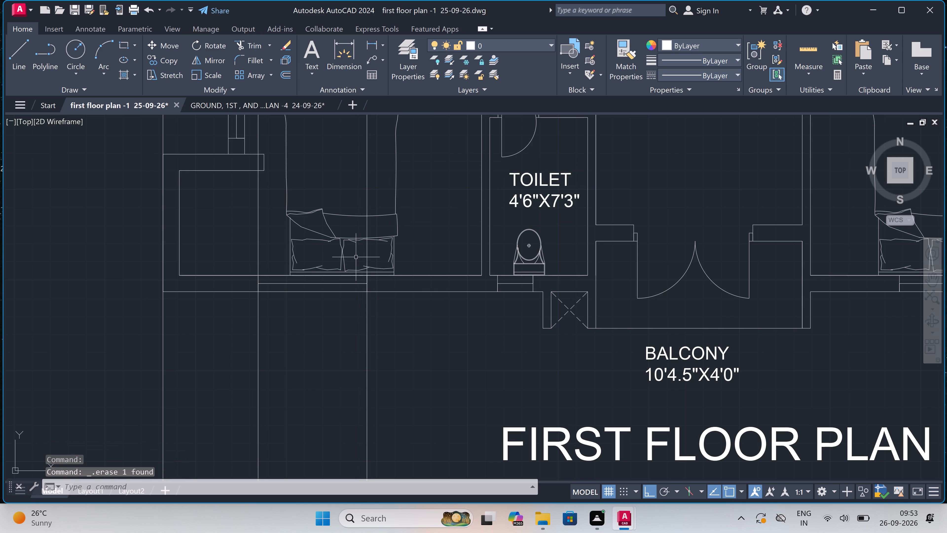
# Draw vertical construction lines through both jambs of the 4'6"X7'3" toilet's south window and the adjacent bedroom's inner southeast corner.
pyautogui.press('x')
pyautogui.write('L')
pyautogui.press('space')
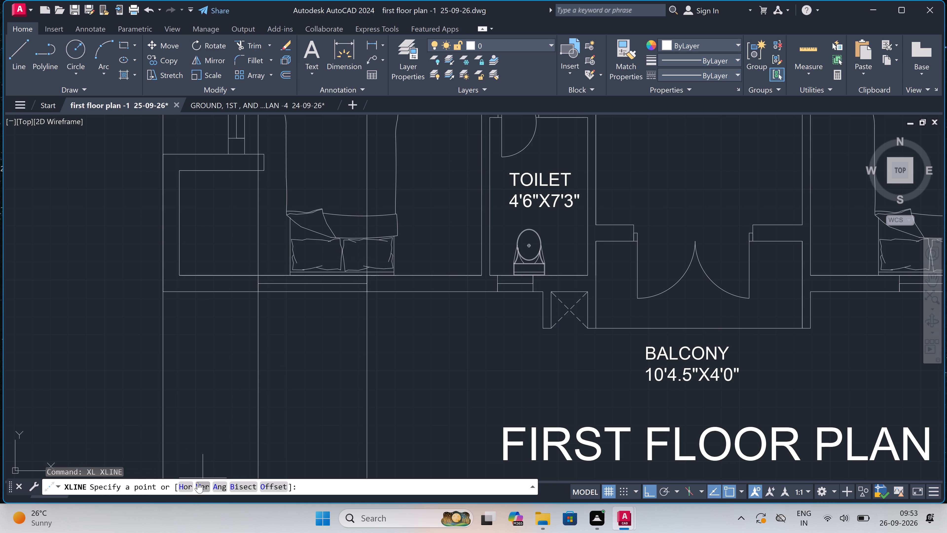
pyautogui.click(196, 484)
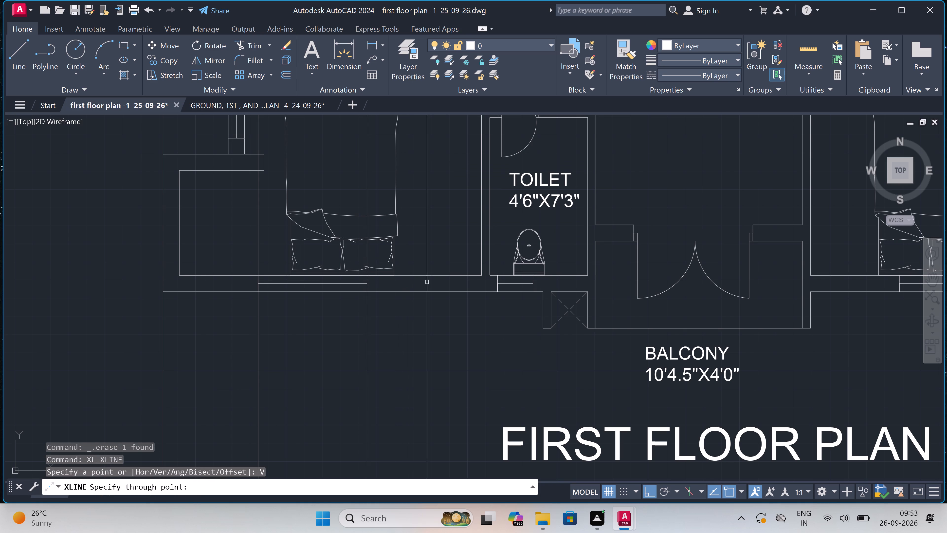
pyautogui.doubleClick(501, 293)
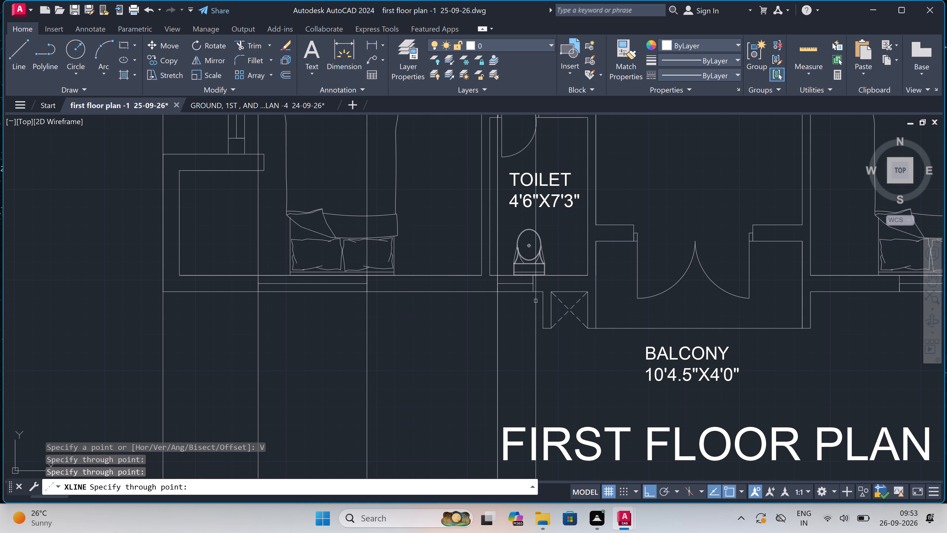
pyautogui.click(534, 291)
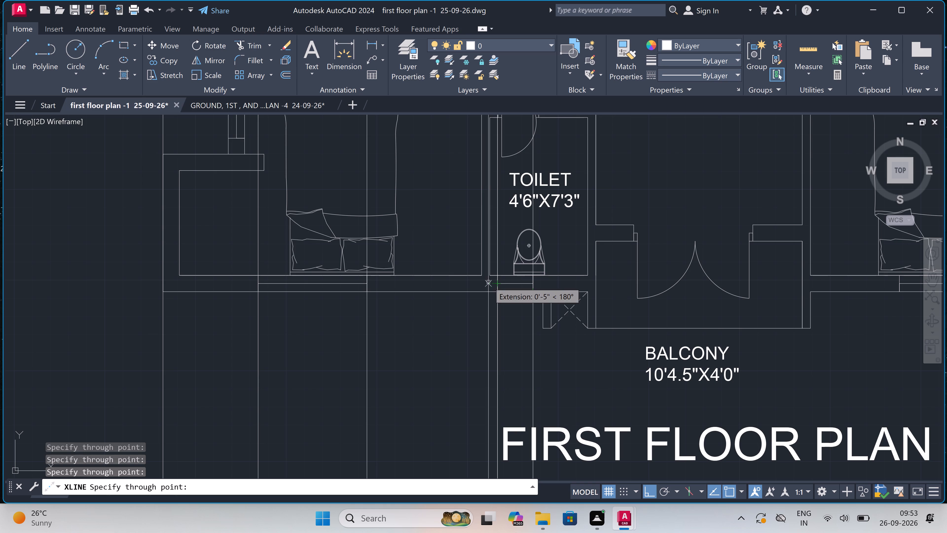
pyautogui.click(481, 279)
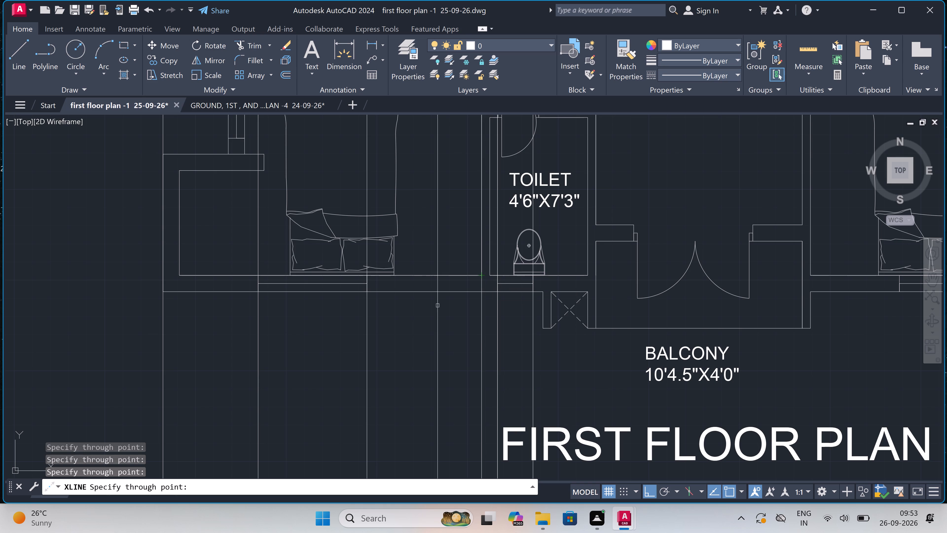
# Draw vertical construction lines through the wall ends on both sides of the south balcony's double door.
pyautogui.scroll(-3, 418, 312)
pyautogui.scroll(3, 453, 320)
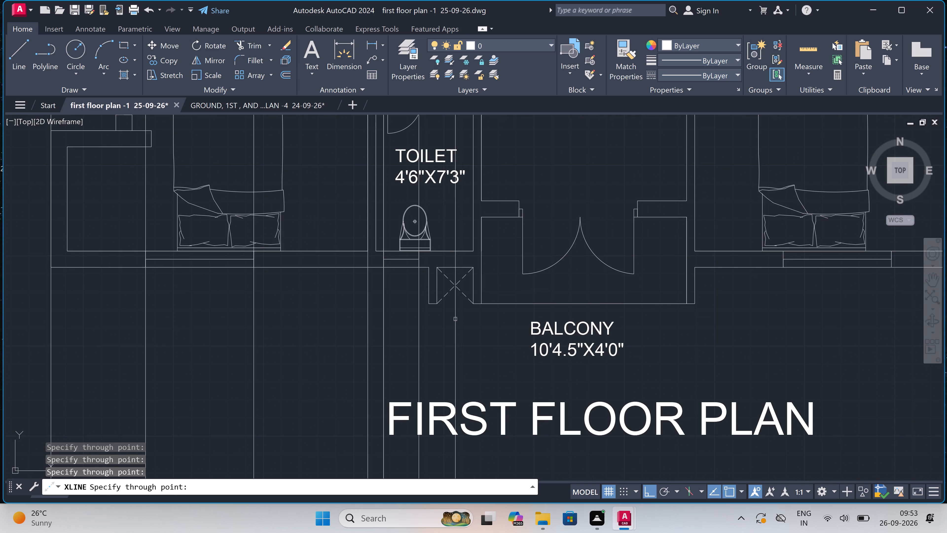
pyautogui.click(521, 220)
pyautogui.scroll(-3, 521, 220)
pyautogui.scroll(2, 569, 226)
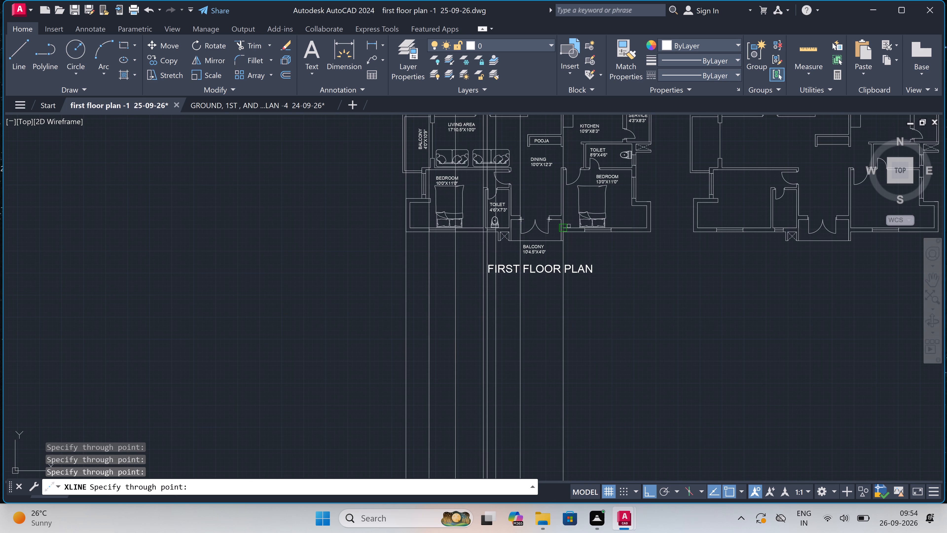
pyautogui.scroll(2, 569, 226)
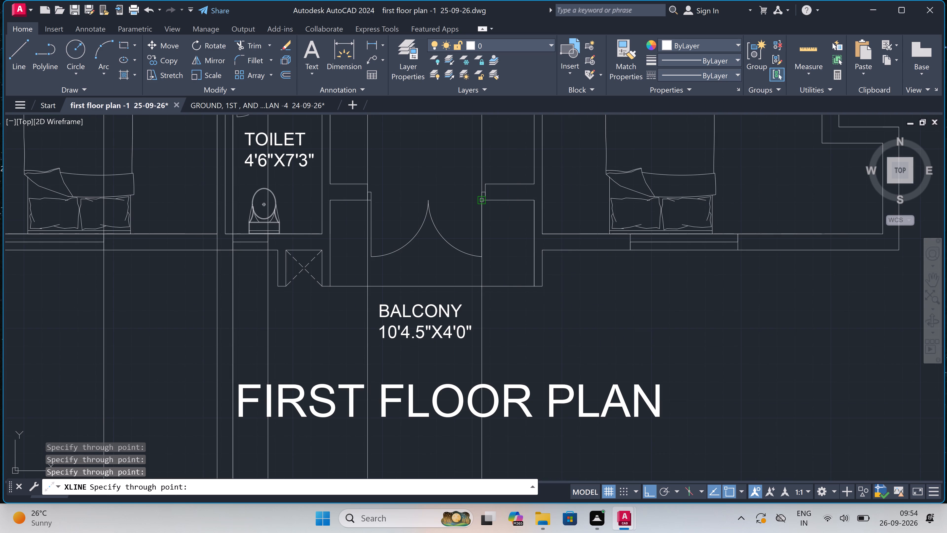
pyautogui.click(488, 200)
# Draw vertical construction lines through both jambs of the lower 13'0"X11'0" bedroom's south window.
pyautogui.scroll(-5, 462, 228)
pyautogui.scroll(4, 490, 235)
pyautogui.click(481, 219)
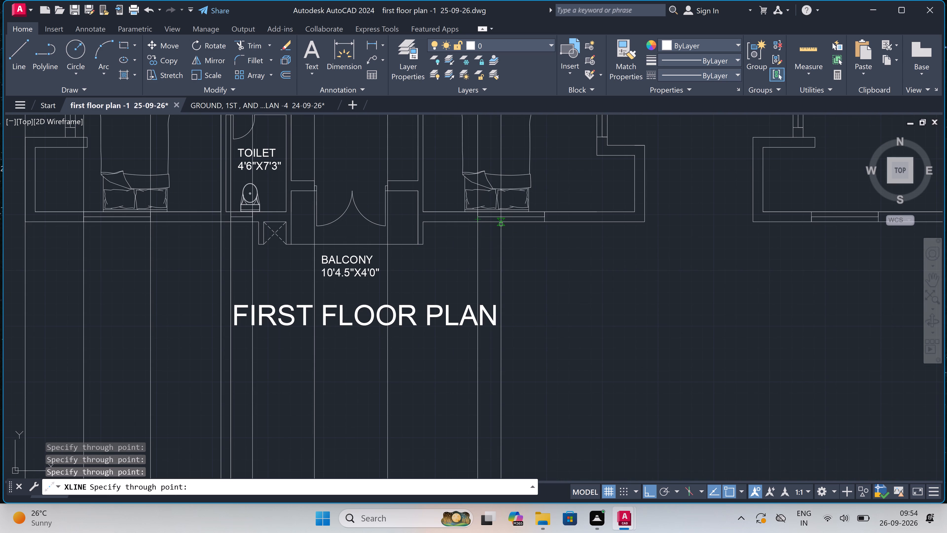
pyautogui.click(544, 225)
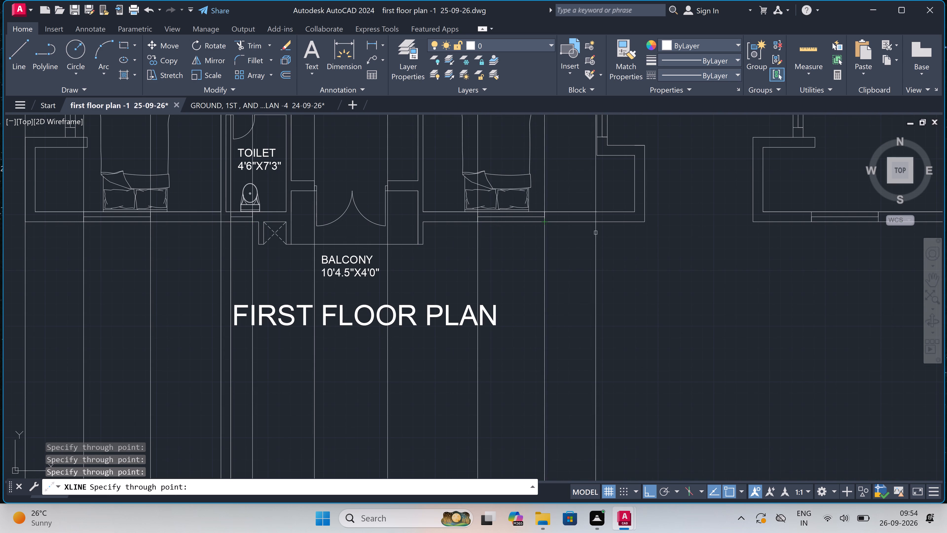
# Draw vertical construction lines just west of and exactly through the labelled plan's outer southeast corner.
pyautogui.click(644, 222)
pyautogui.scroll(-3, 539, 266)
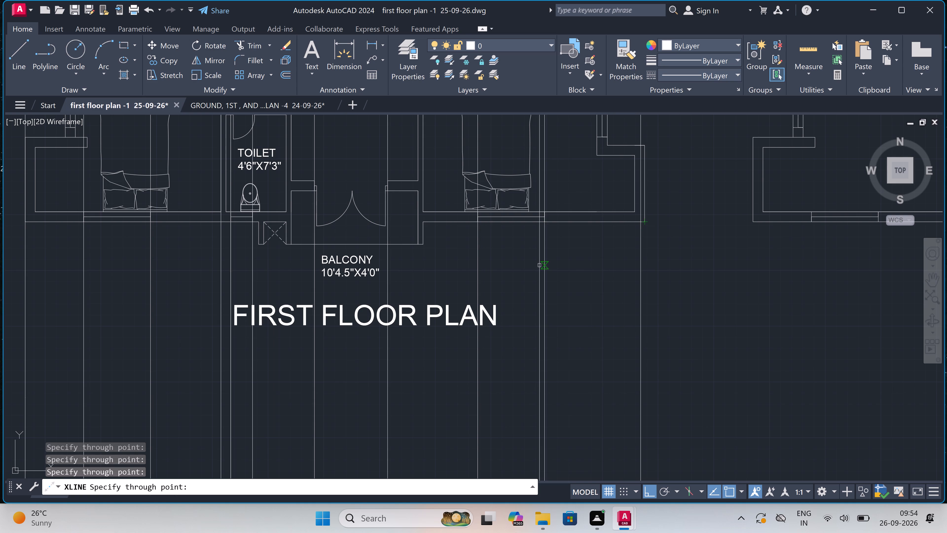
pyautogui.scroll(-2, 539, 266)
pyautogui.scroll(5, 581, 261)
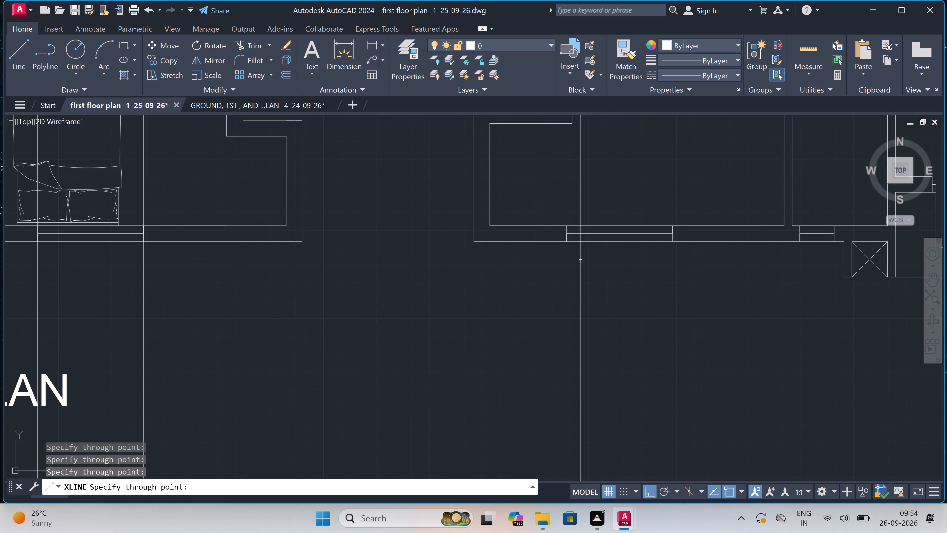
pyautogui.scroll(-3, 466, 286)
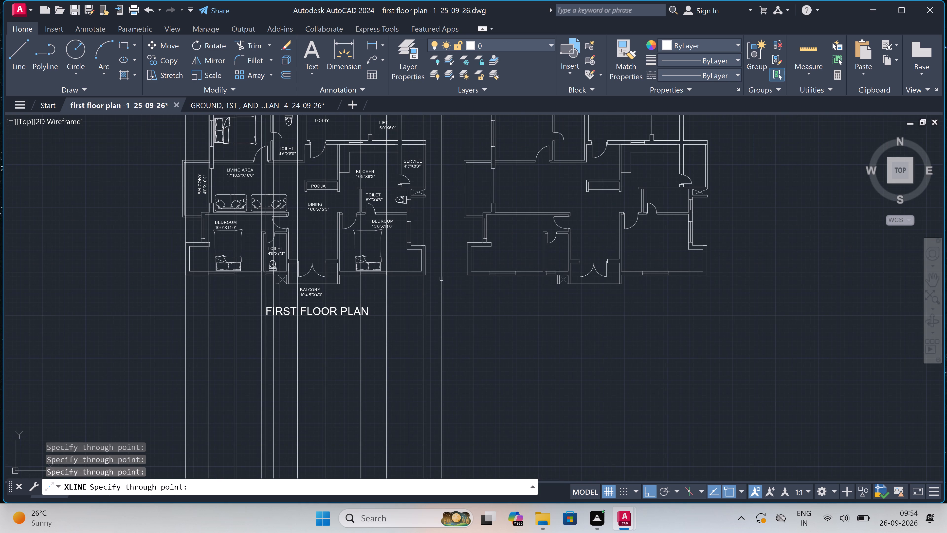
pyautogui.scroll(3, 417, 270)
pyautogui.scroll(4, 459, 296)
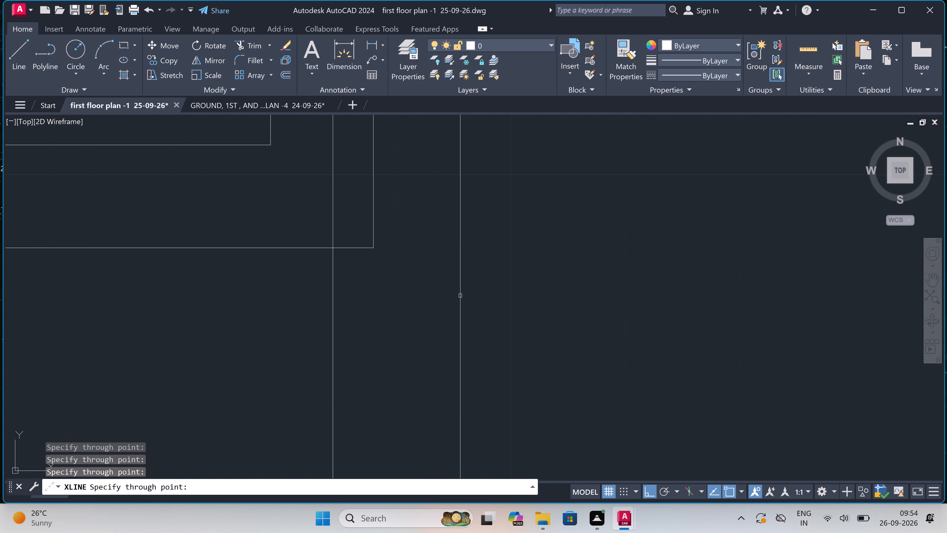
pyautogui.click(373, 247)
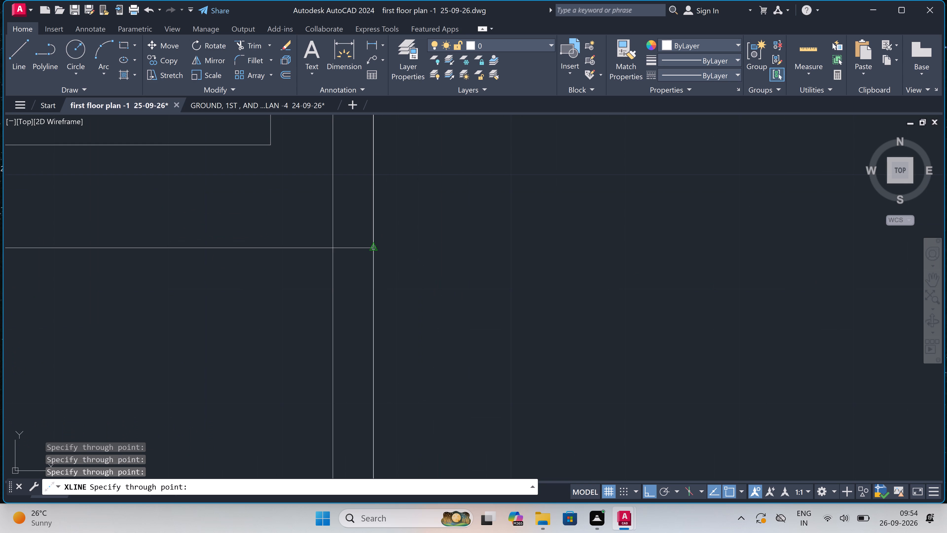
# Draw vertical construction lines through both faces of the unlabelled plan's upper living room west wall, where section line A crosses it.
pyautogui.scroll(-10, 466, 299)
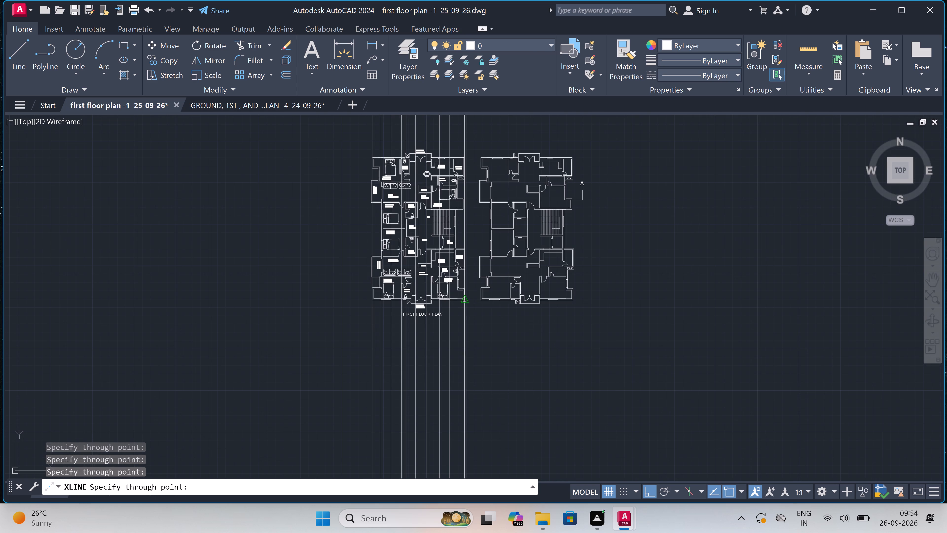
pyautogui.scroll(4, 480, 185)
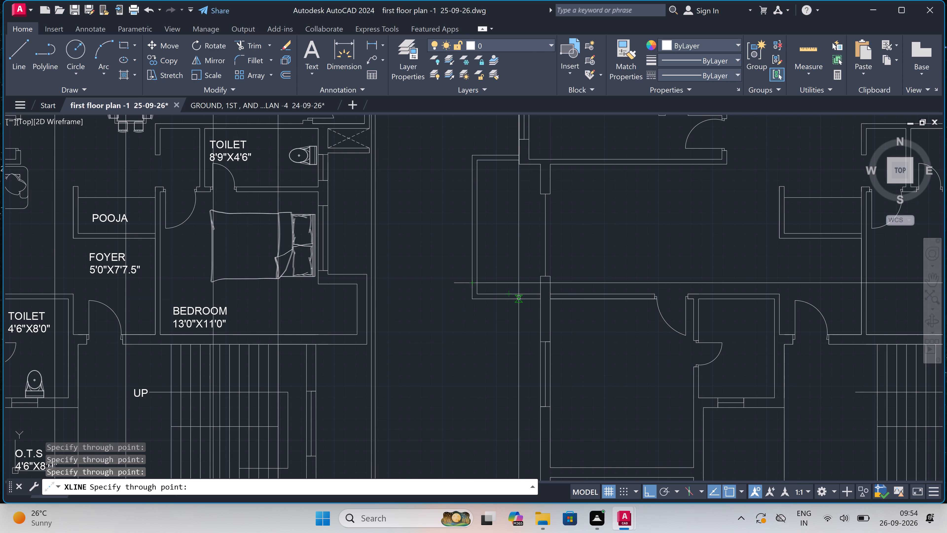
pyautogui.scroll(3, 542, 294)
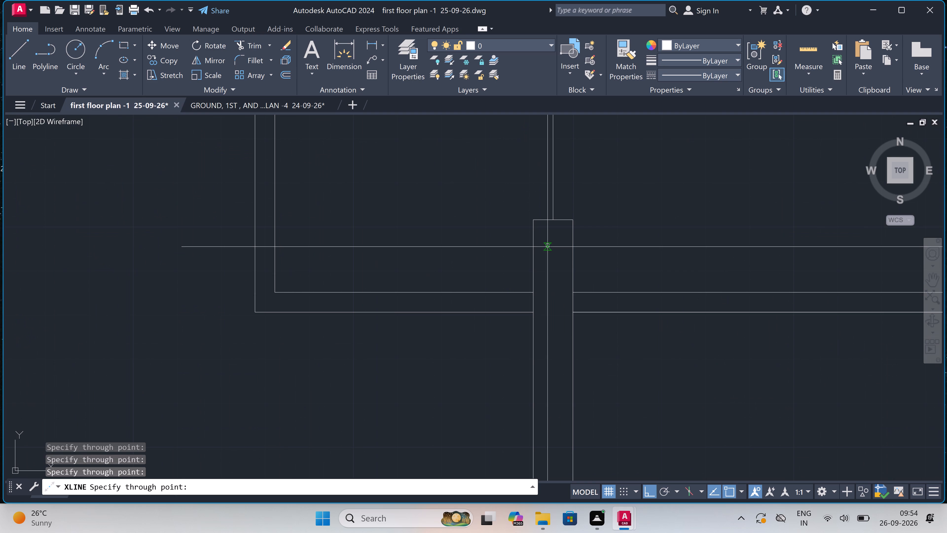
pyautogui.moveTo(531, 249); pyautogui.dragTo(534, 250)
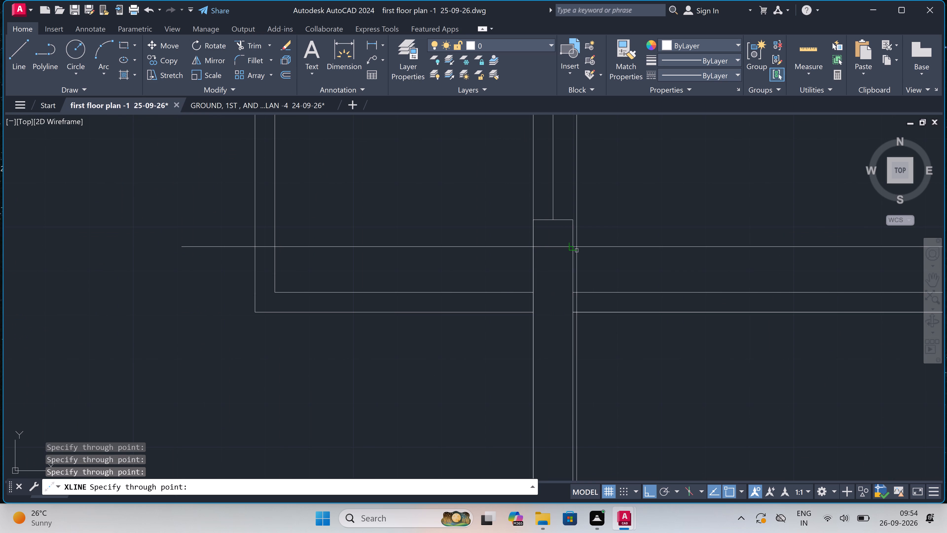
pyautogui.click(574, 247)
# Draw vertical construction lines through both faces of the upper east bedroom's west wall at section line A in the unlabelled plan.
pyautogui.scroll(-5, 481, 255)
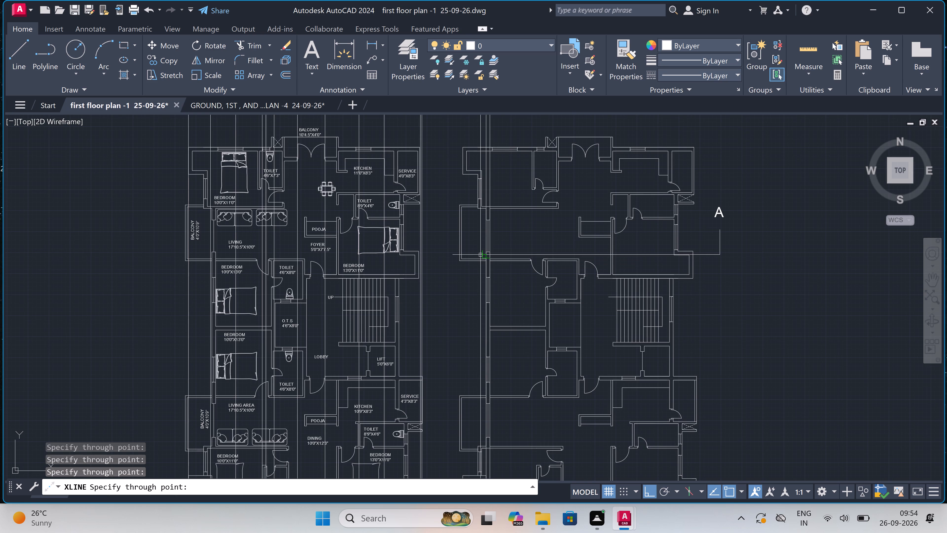
pyautogui.scroll(-1, 480, 255)
pyautogui.scroll(2, 552, 254)
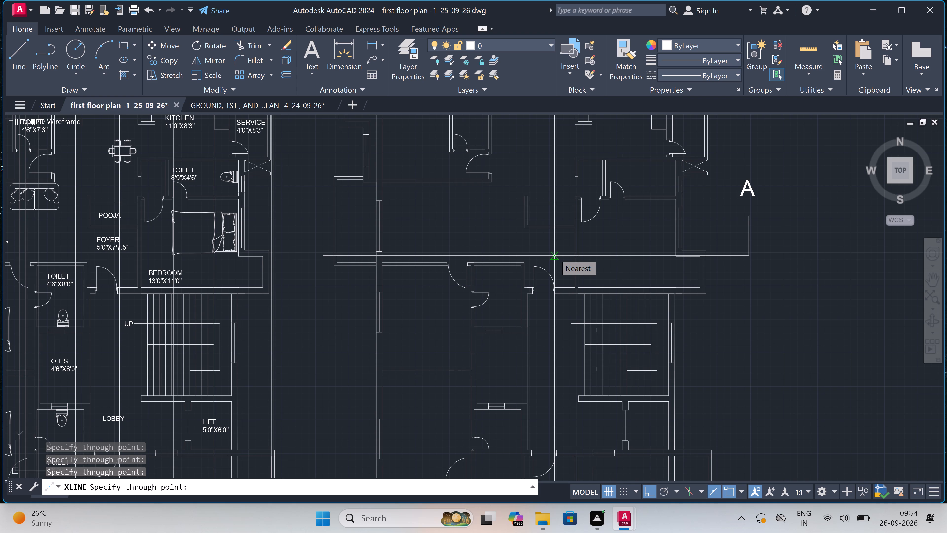
pyautogui.scroll(-1, 554, 255)
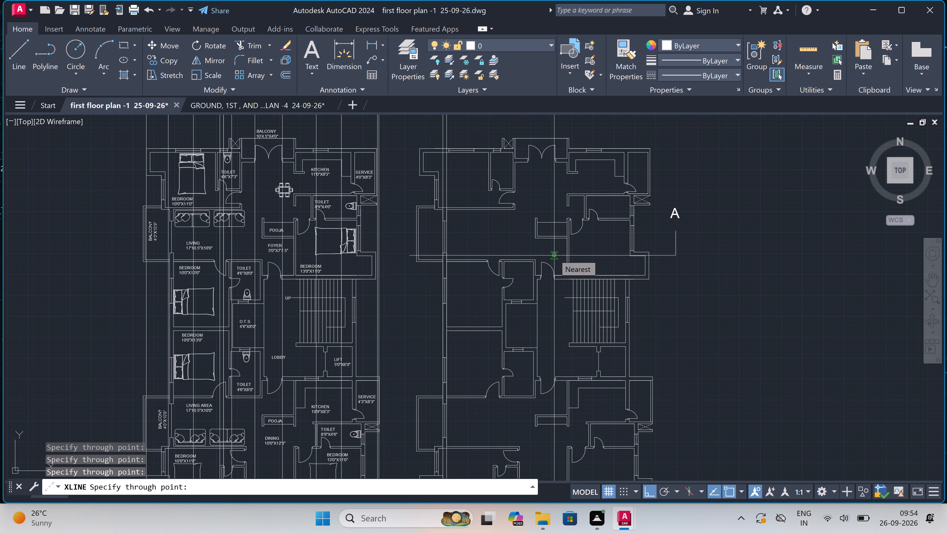
pyautogui.scroll(3, 570, 254)
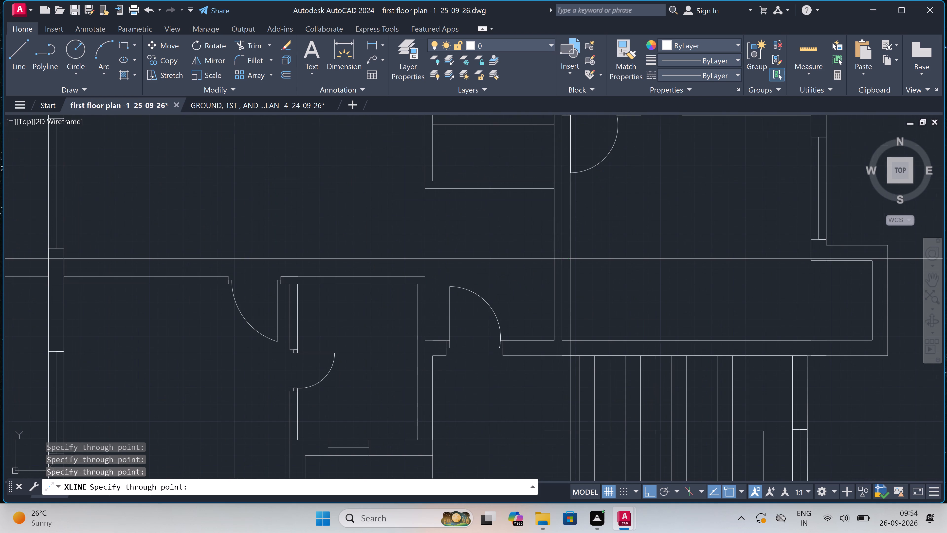
pyautogui.click(553, 257)
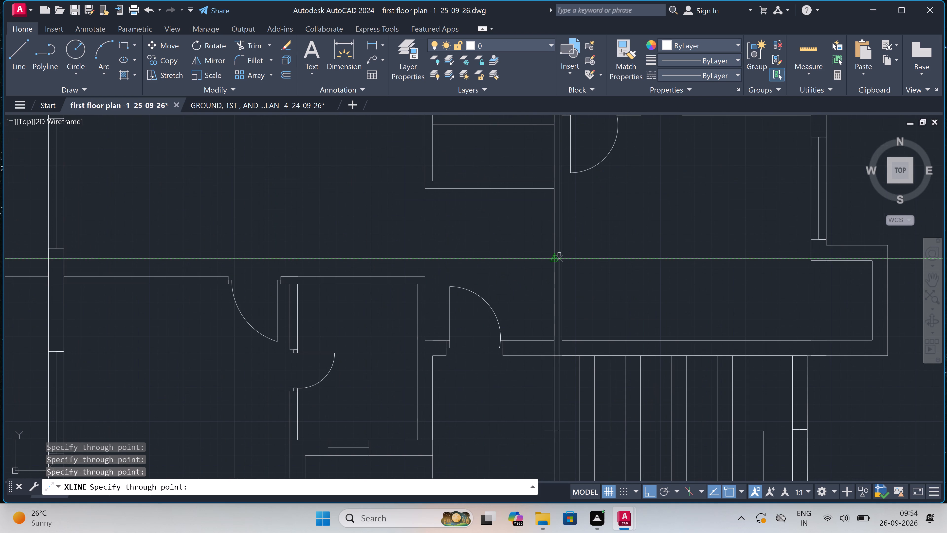
pyautogui.click(562, 255)
# Draw vertical construction lines through the wall ends on both sides of the upper east bedroom's entrance door and its toilet door.
pyautogui.scroll(-4, 562, 255)
pyautogui.scroll(4, 567, 222)
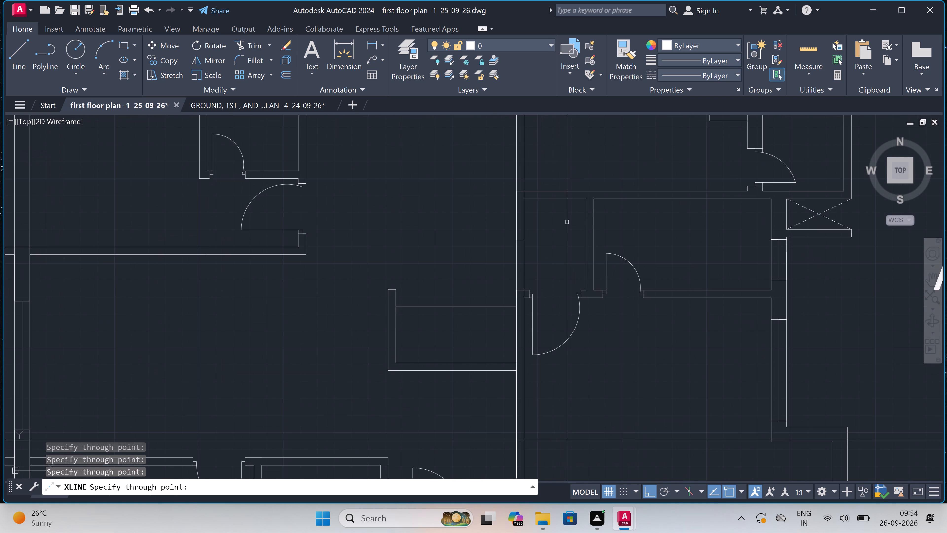
pyautogui.scroll(3, 530, 282)
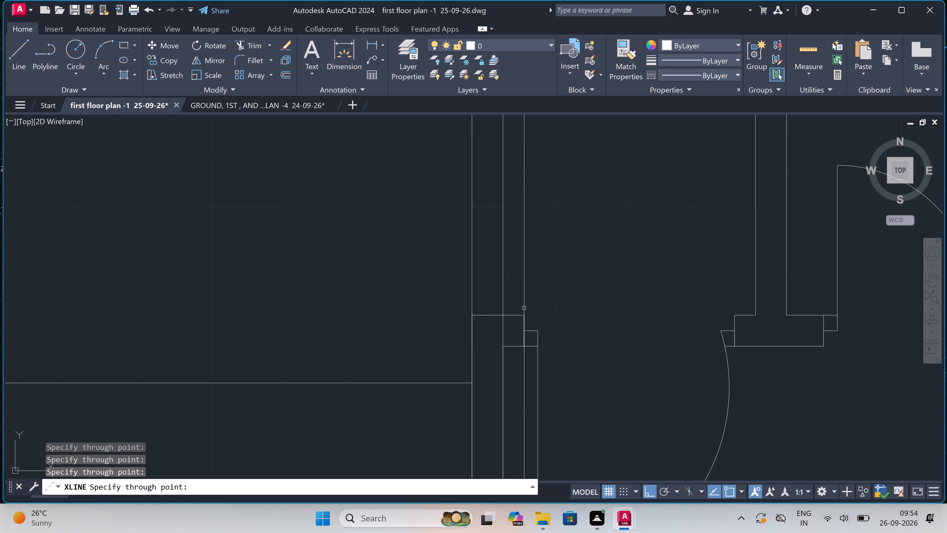
pyautogui.click(525, 314)
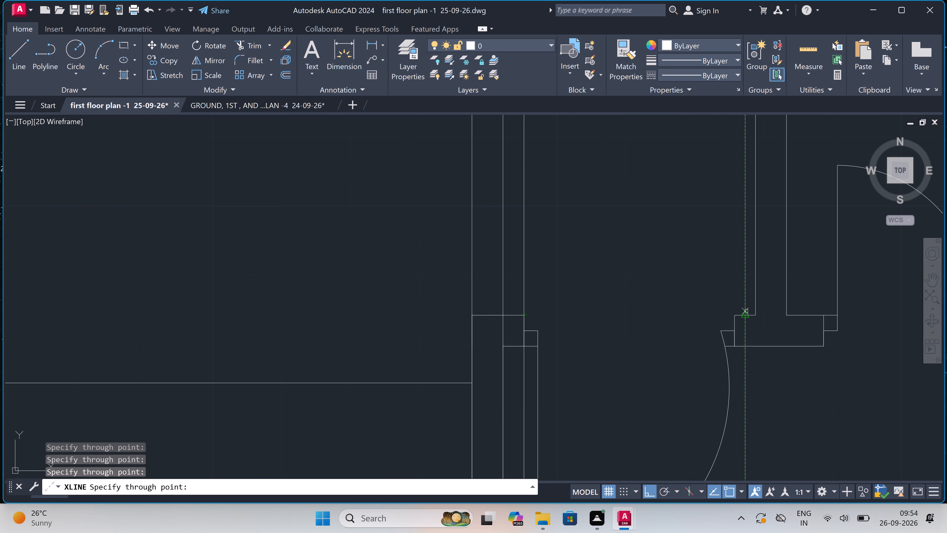
pyautogui.click(737, 312)
pyautogui.scroll(-3, 589, 298)
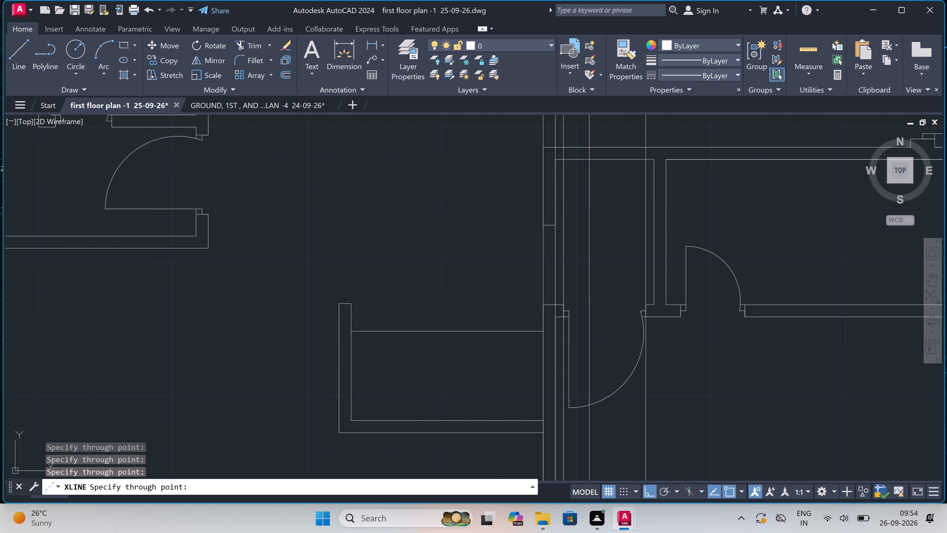
pyautogui.scroll(3, 654, 304)
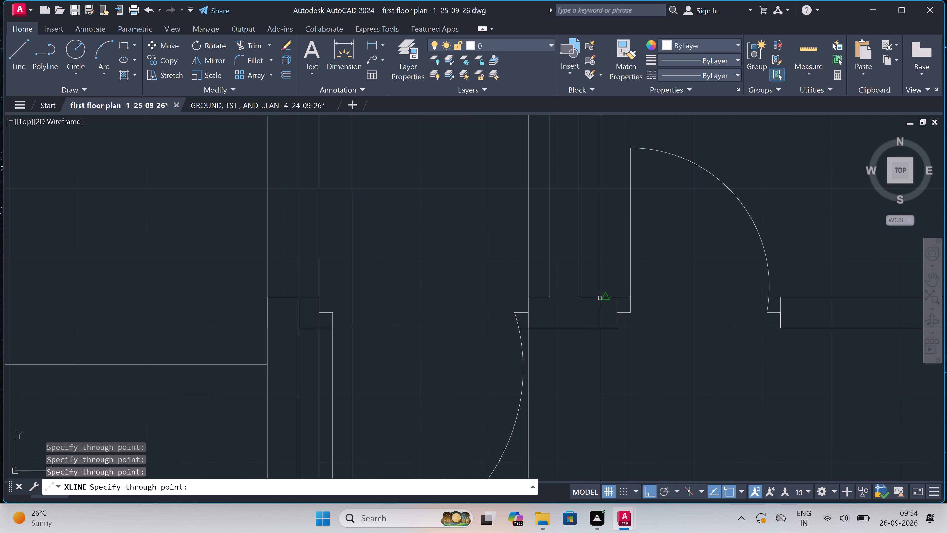
pyautogui.click(616, 303)
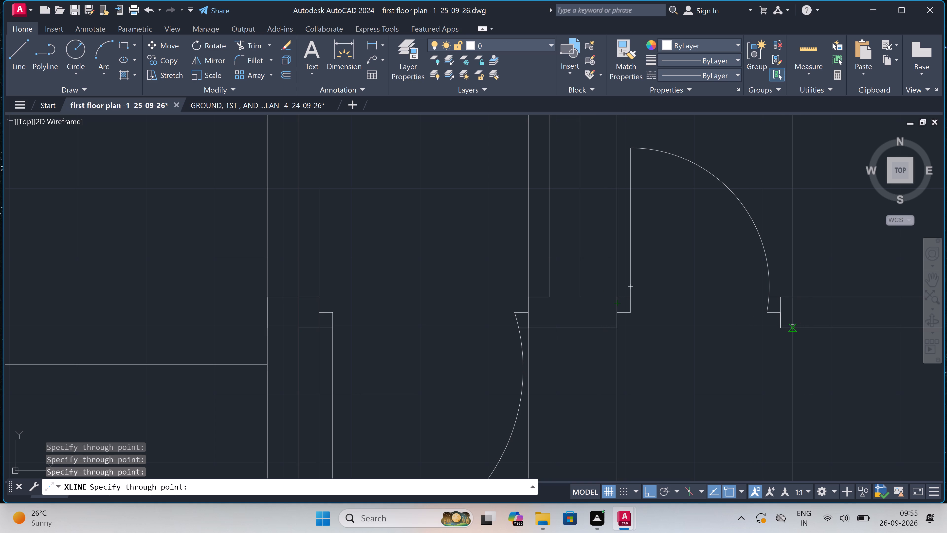
pyautogui.click(781, 324)
# Draw vertical construction lines through both faces of the upper east bedroom's windowed east wall near section line A.
pyautogui.scroll(-5, 606, 296)
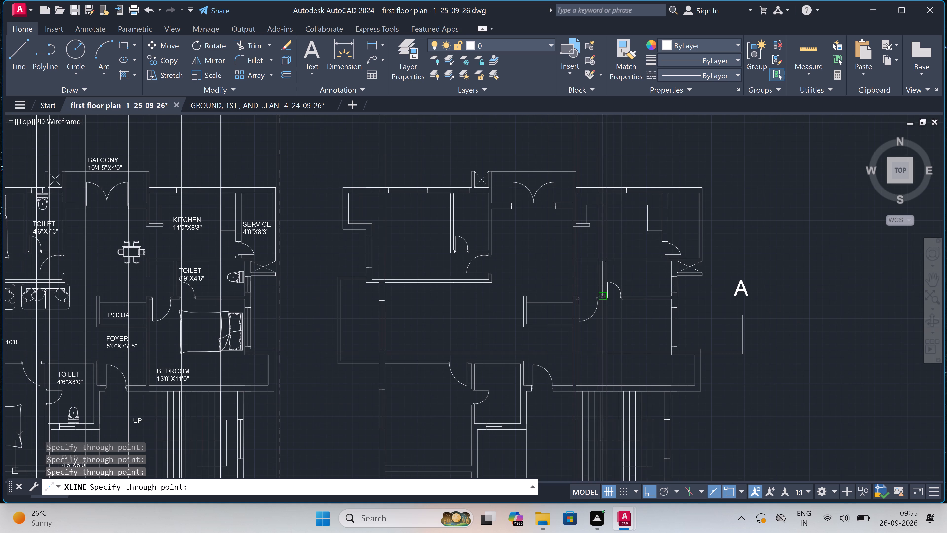
pyautogui.scroll(2, 667, 351)
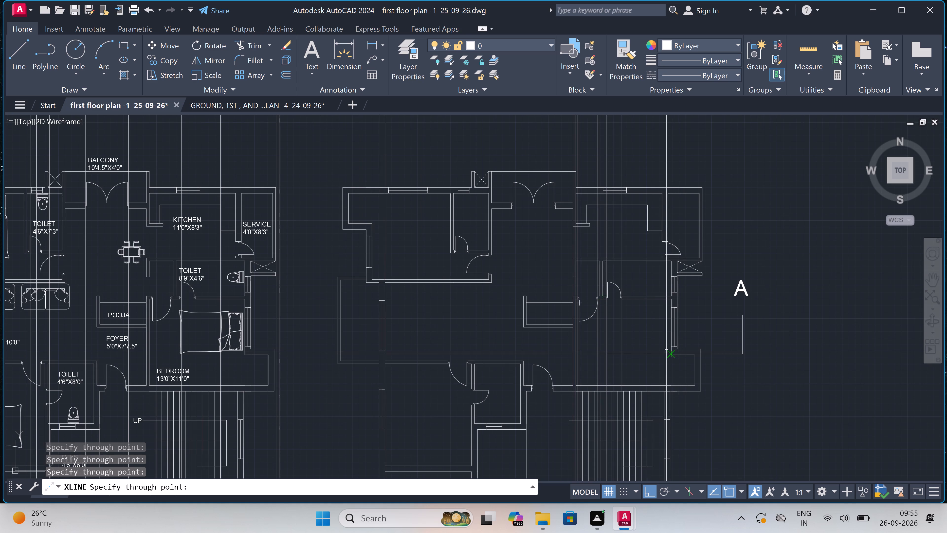
pyautogui.scroll(1, 667, 352)
pyautogui.click(683, 350)
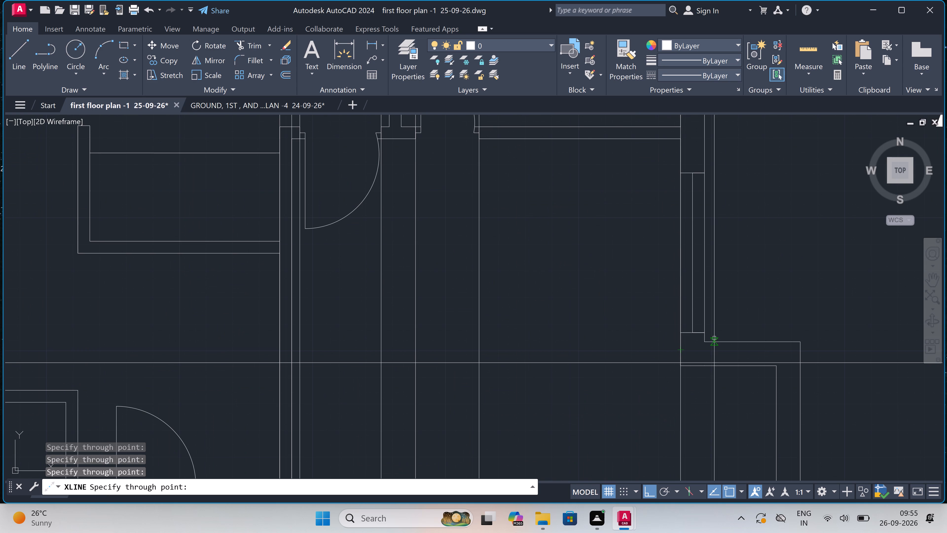
pyautogui.click(704, 337)
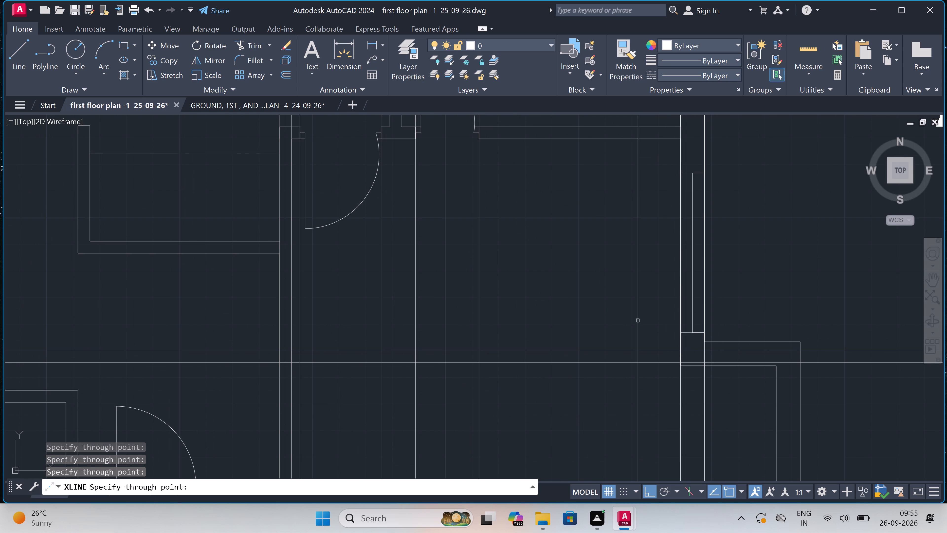
pyautogui.scroll(-3, 497, 266)
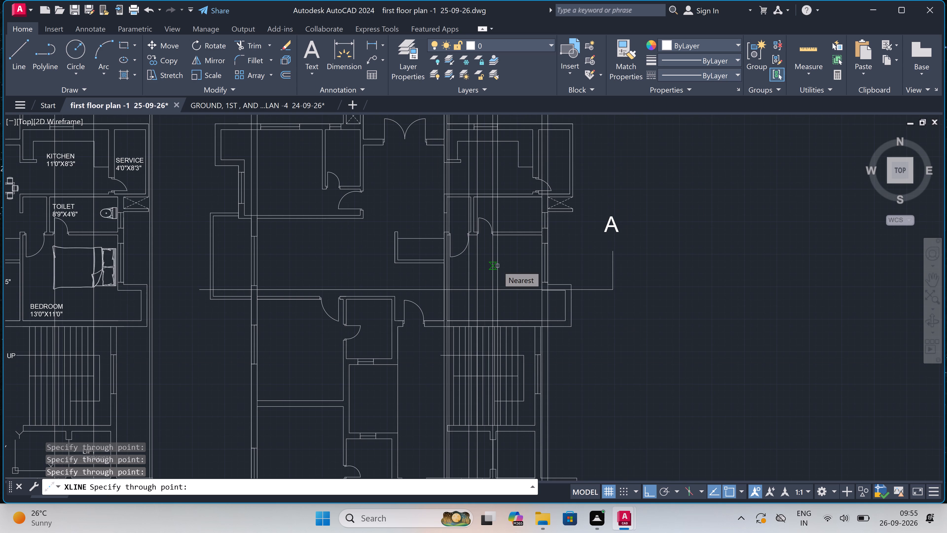
pyautogui.press('Escape')
# Trim the two construction lines out of the balcony opening in the unlabelled plan's upper living room west wall.
pyautogui.scroll(-1, 497, 266)
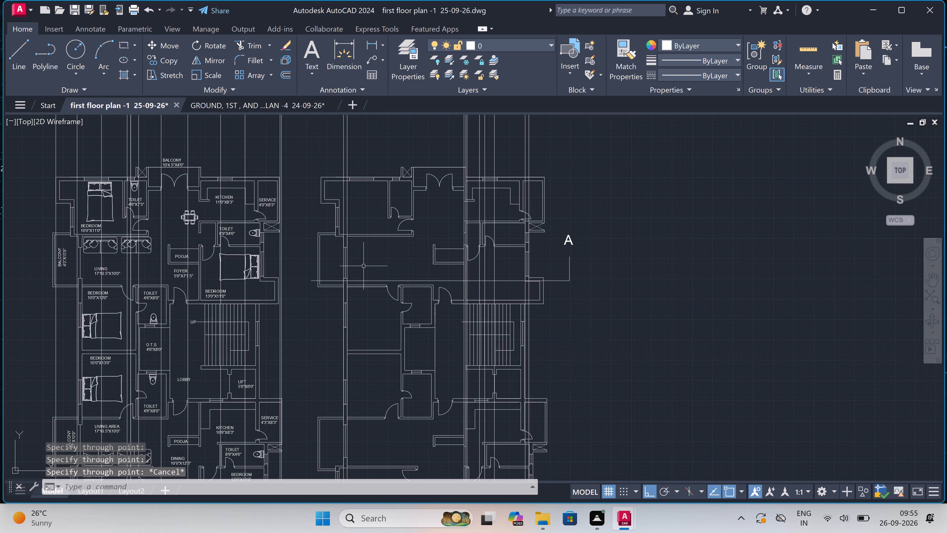
pyautogui.scroll(3, 345, 268)
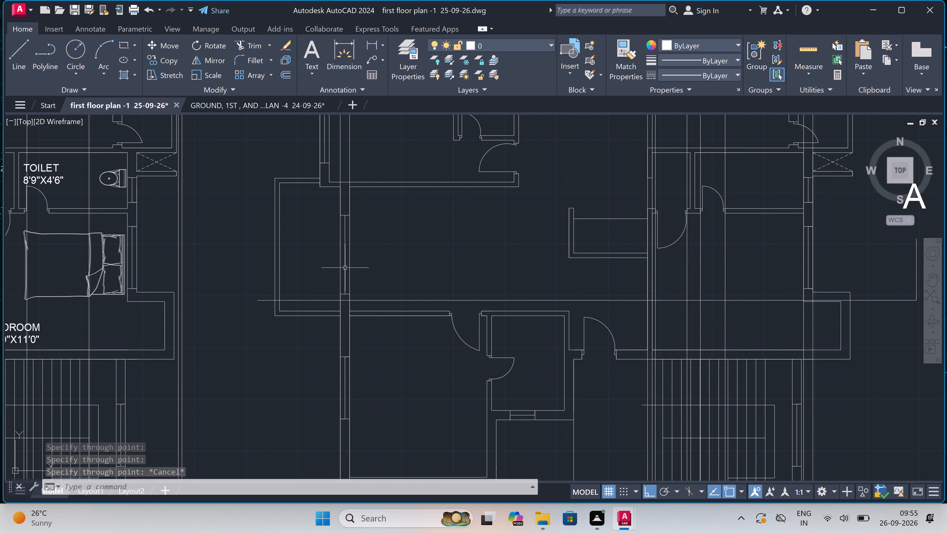
pyautogui.scroll(1, 345, 267)
pyautogui.write('TR')
pyautogui.press('space')
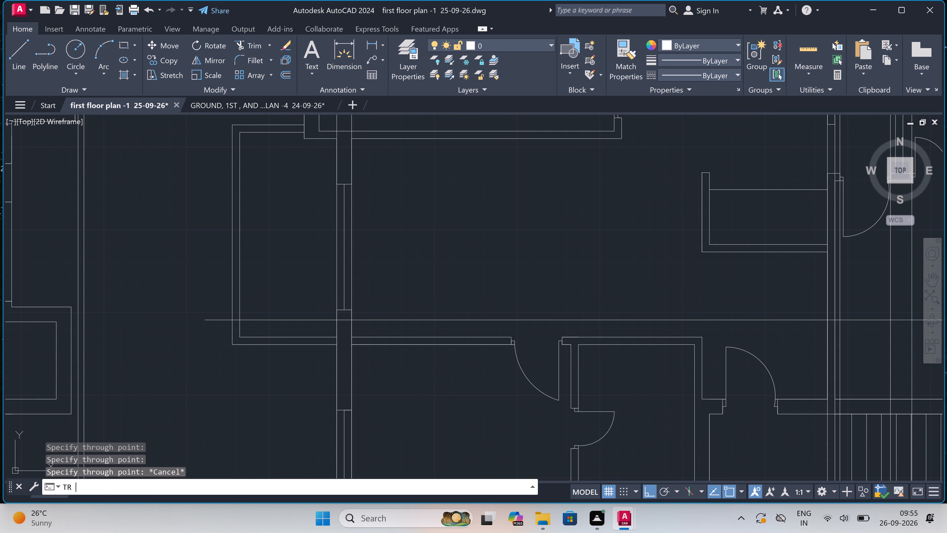
pyautogui.click(350, 261)
pyautogui.click(368, 249)
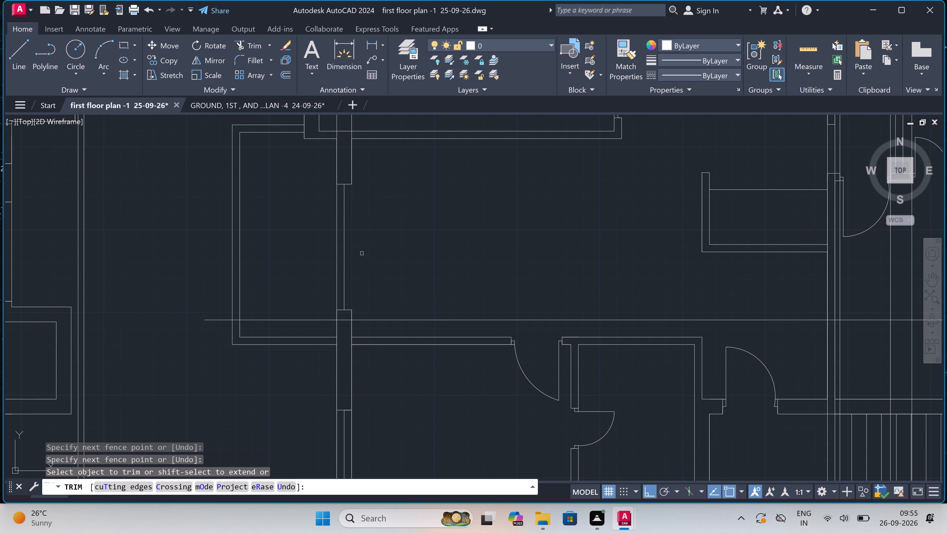
pyautogui.click(339, 256)
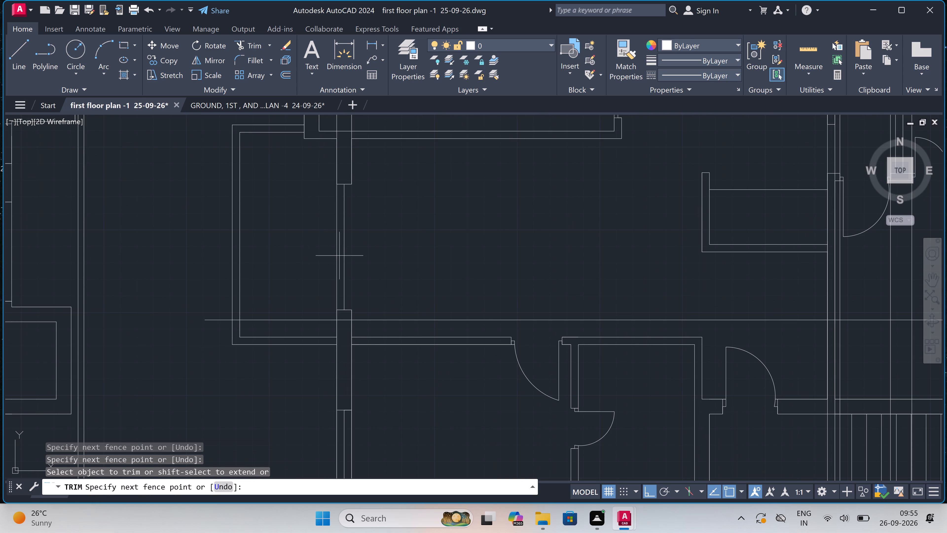
pyautogui.click(323, 256)
pyautogui.press('Escape')
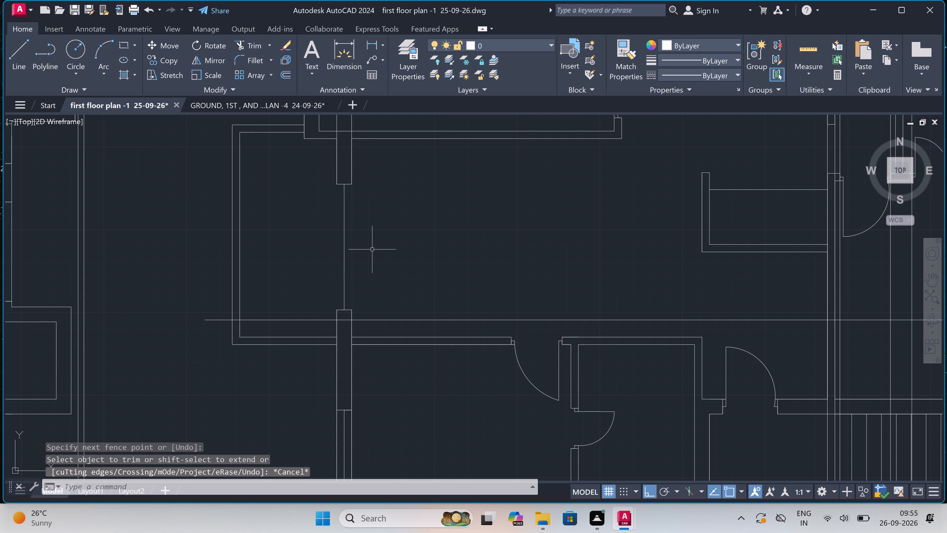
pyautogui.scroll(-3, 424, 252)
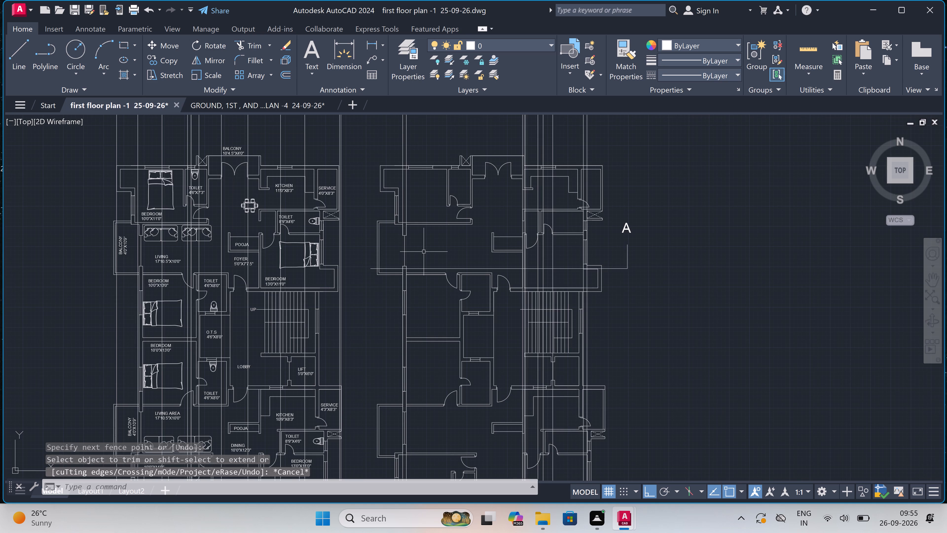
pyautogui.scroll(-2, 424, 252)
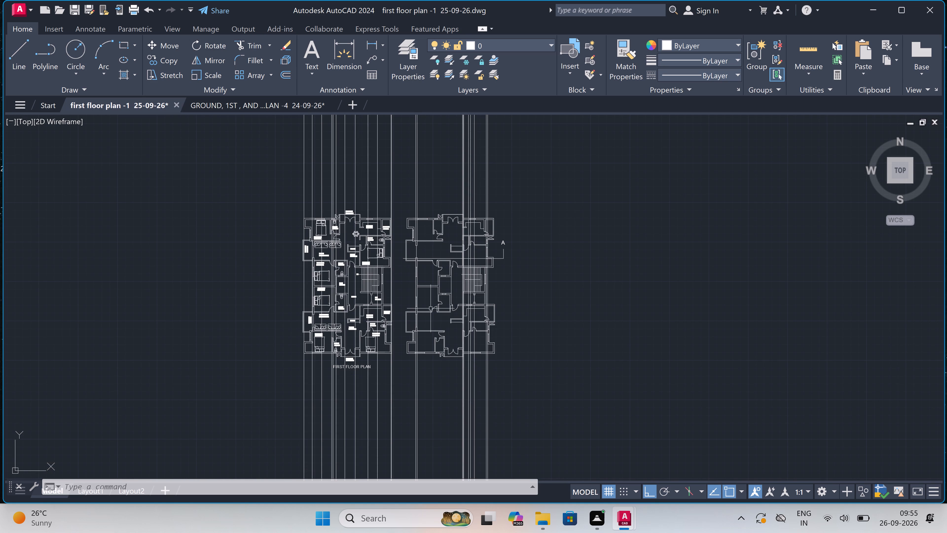
# Trim the two construction lines out of the balcony opening in the unlabelled plan's lower living room west wall.
pyautogui.scroll(3, 418, 320)
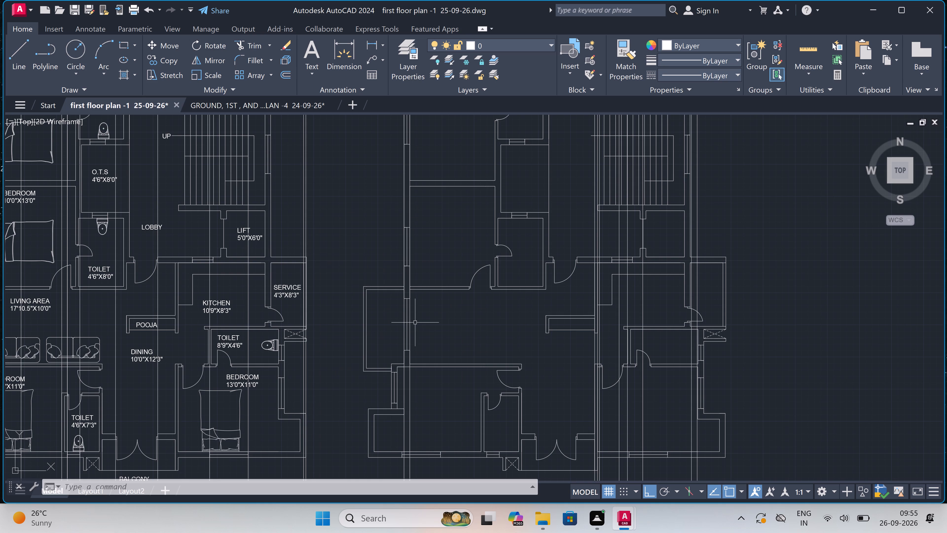
pyautogui.press('space')
pyautogui.scroll(2, 400, 327)
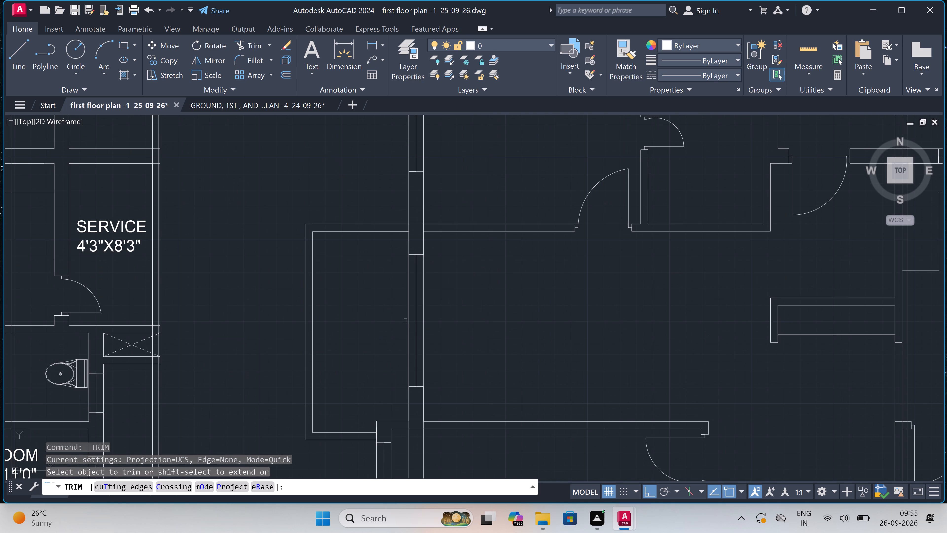
pyautogui.click(404, 302)
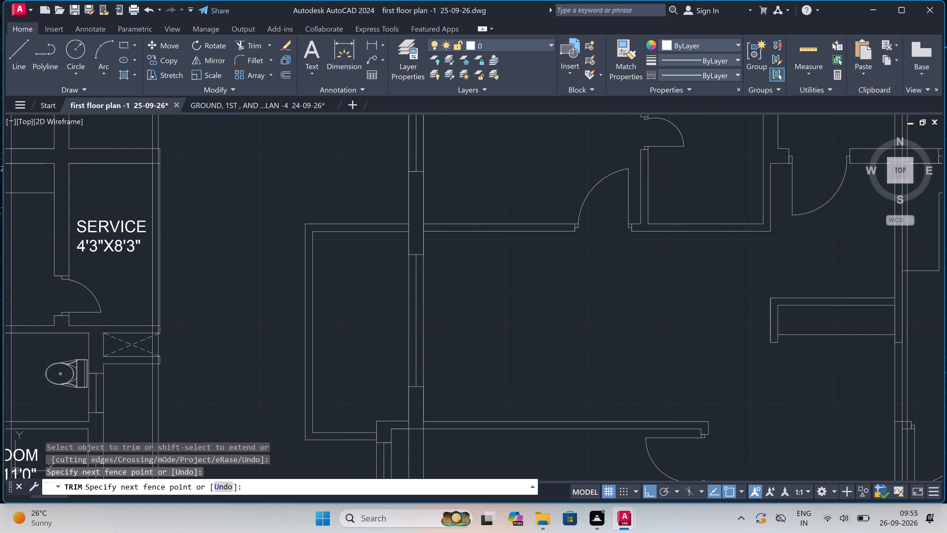
pyautogui.click(410, 293)
pyautogui.click(419, 293)
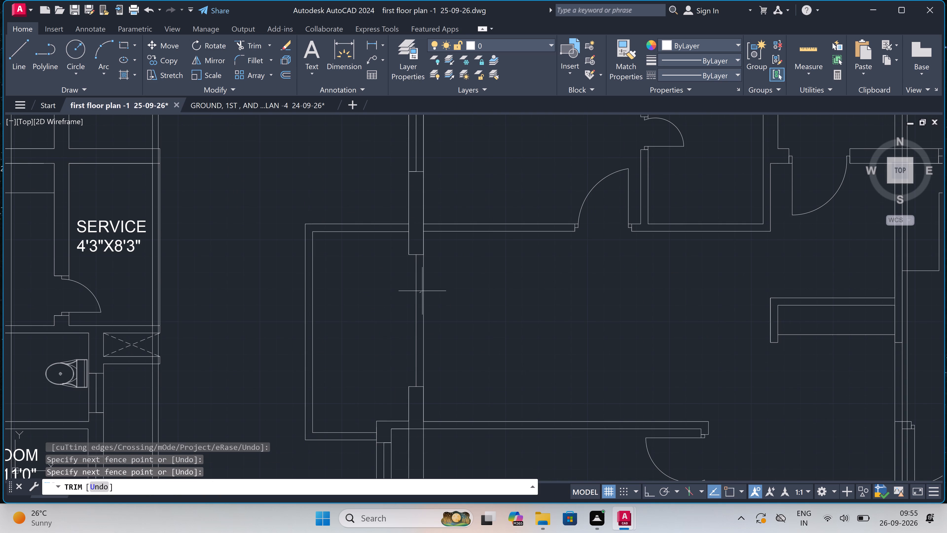
pyautogui.click(441, 284)
pyautogui.press('Escape')
# Draw a horizontal construction line across the vertical lines, just north of both floor plans.
pyautogui.scroll(-2, 443, 284)
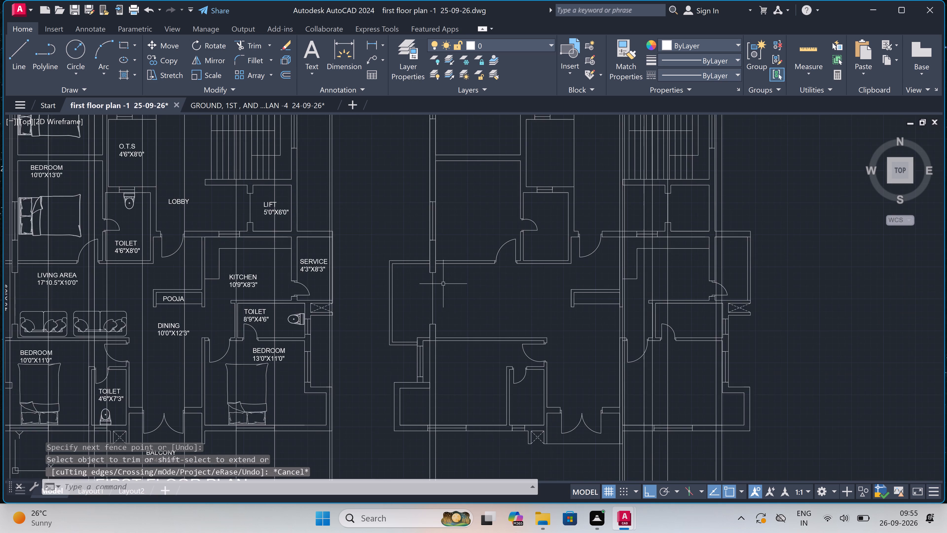
pyautogui.scroll(-4, 443, 284)
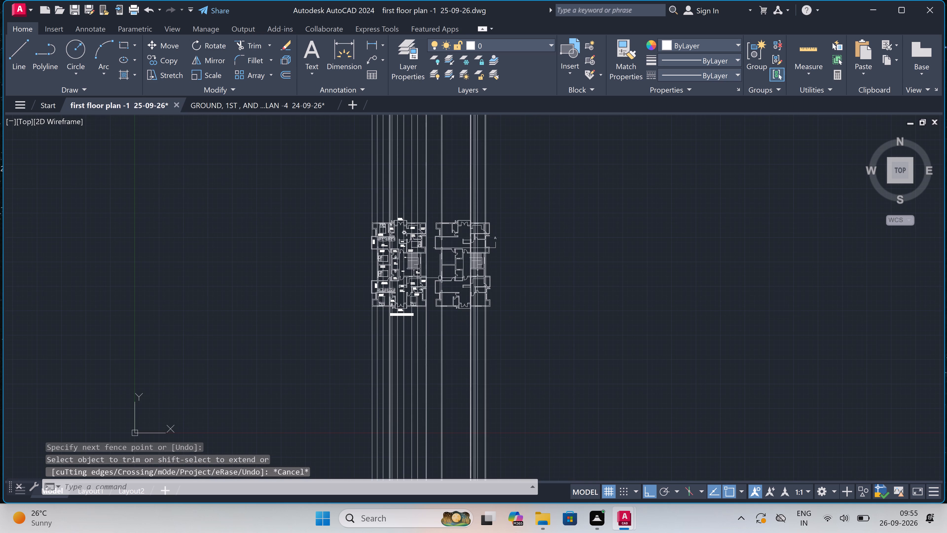
pyautogui.scroll(3, 416, 214)
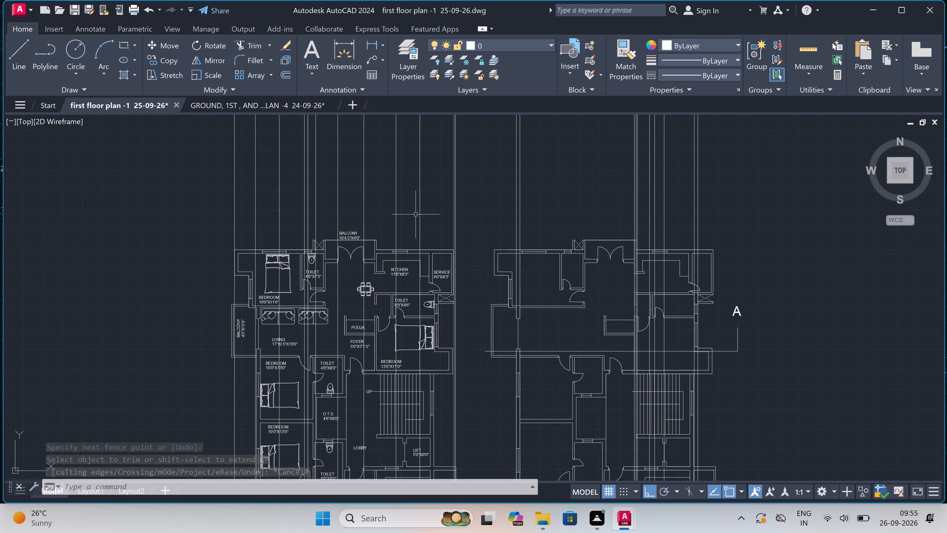
pyautogui.write('XL')
pyautogui.press('space')
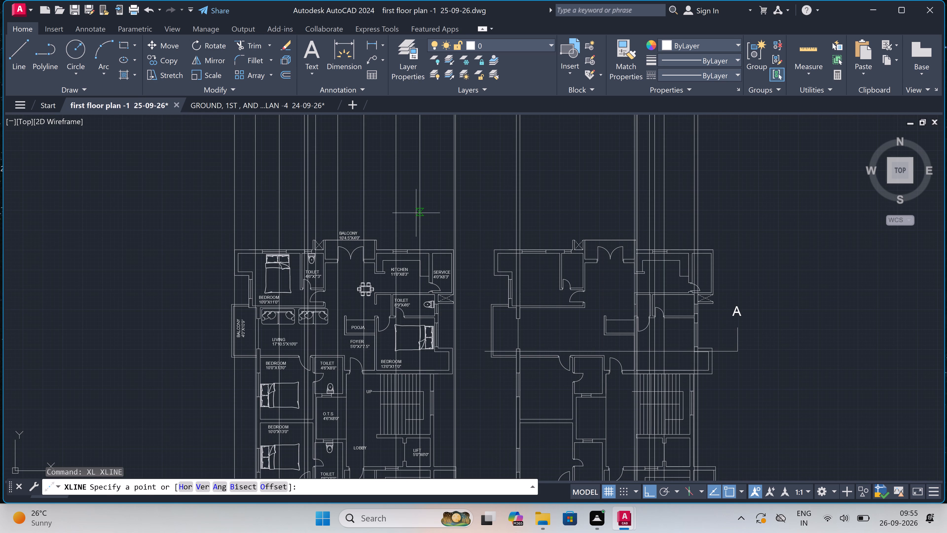
pyautogui.click(189, 199)
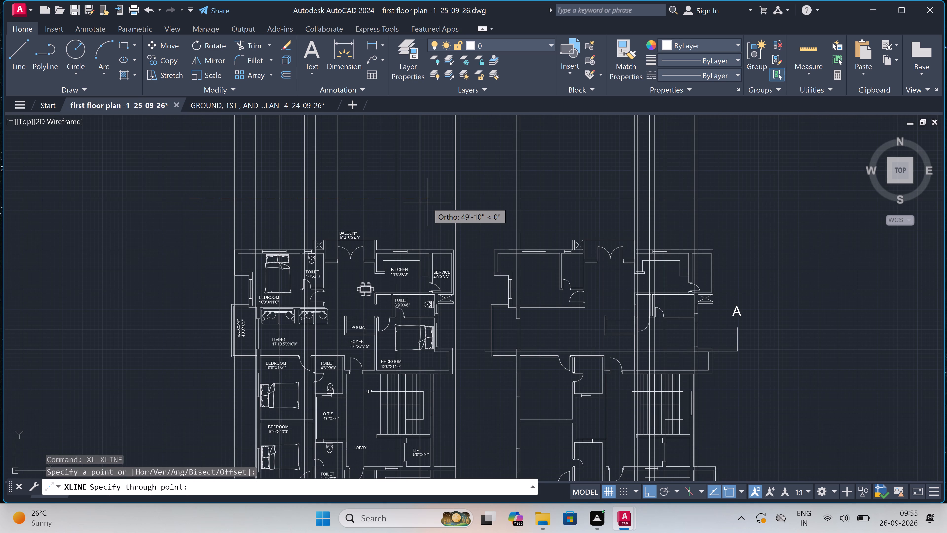
pyautogui.click(428, 202)
pyautogui.press('Escape')
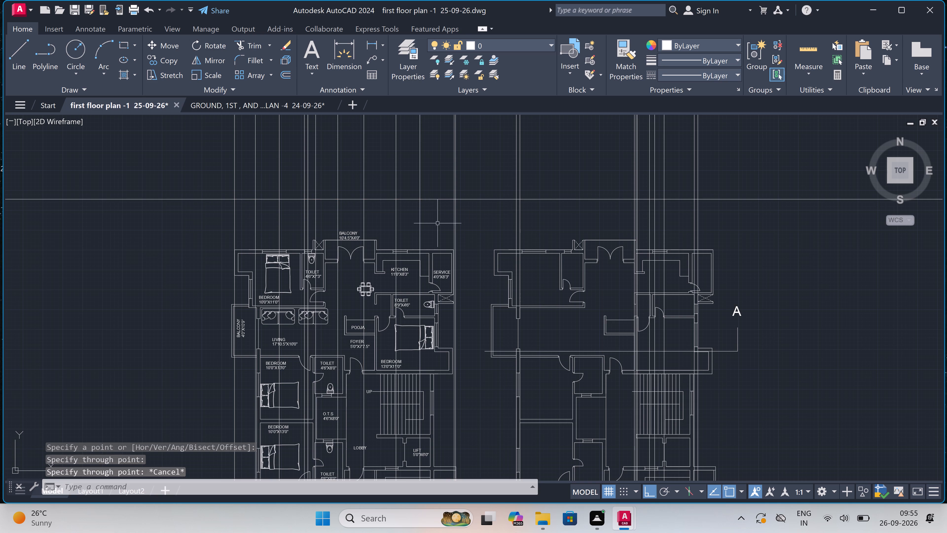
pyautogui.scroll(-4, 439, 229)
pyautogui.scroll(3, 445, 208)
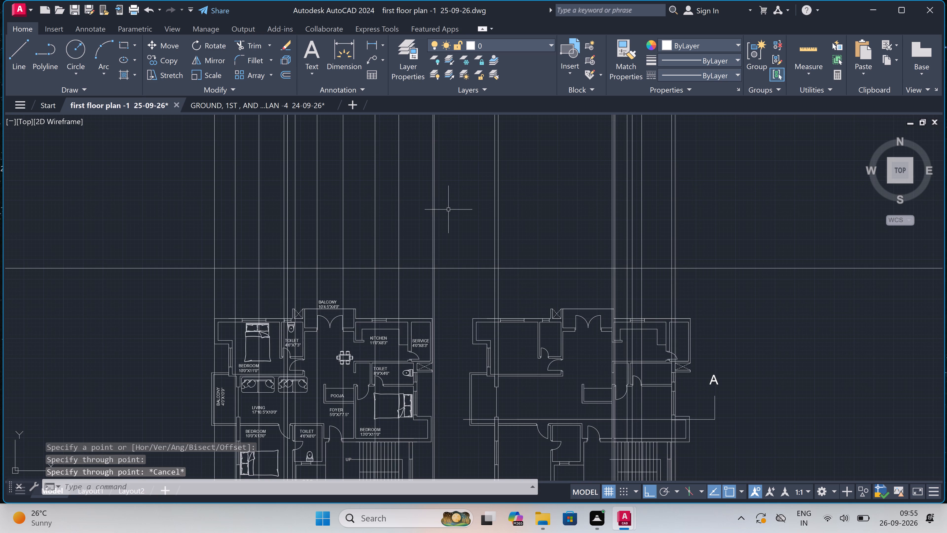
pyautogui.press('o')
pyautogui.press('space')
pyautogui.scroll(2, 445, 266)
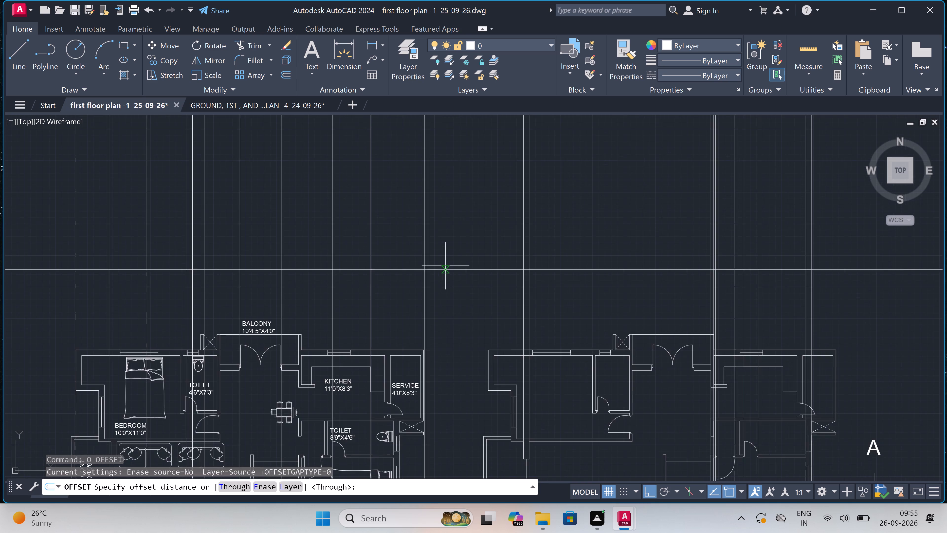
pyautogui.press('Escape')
# Delete the western of the two closely spaced vertical construction lines at the labelled plan's east edge.
pyautogui.scroll(1, 414, 248)
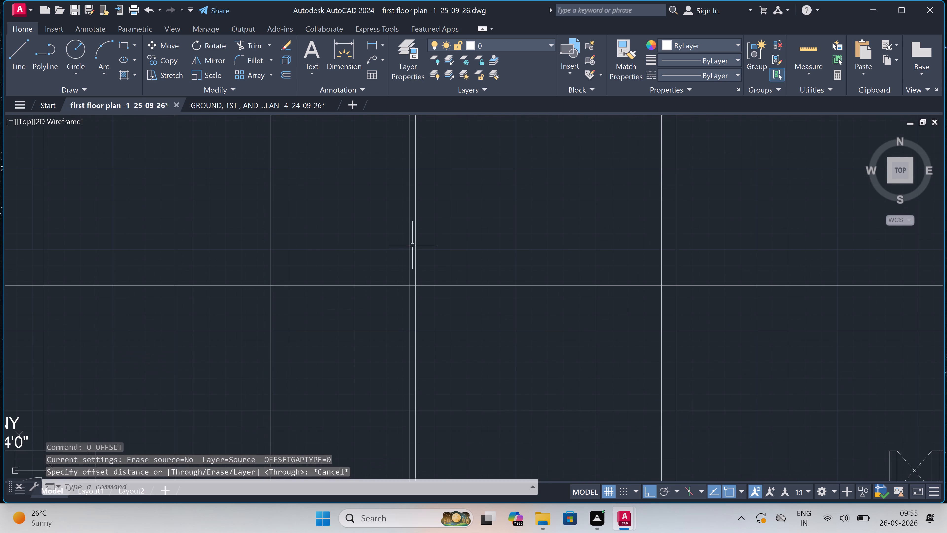
pyautogui.scroll(-1, 403, 241)
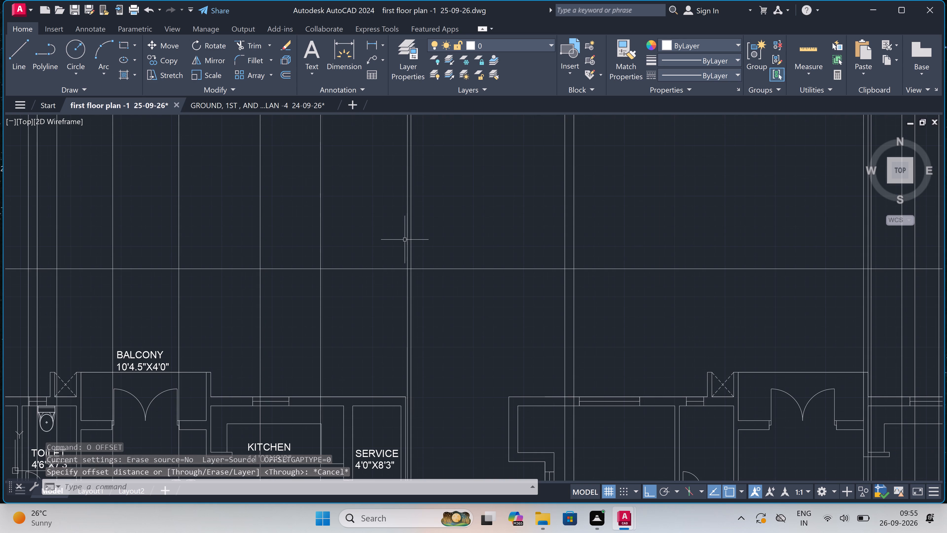
pyautogui.click(407, 236)
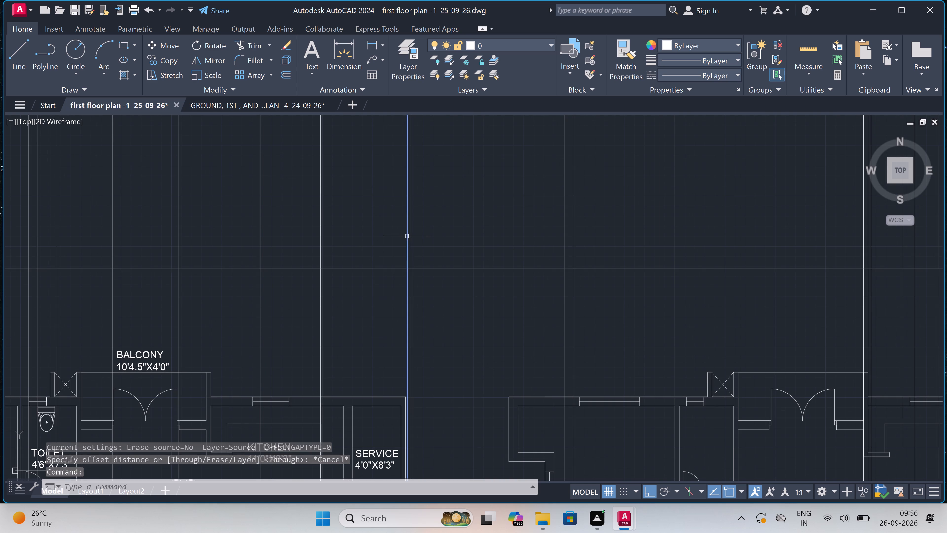
pyautogui.press('Delete')
# Offset the horizontal construction line north of the plans upward by 1'6".
pyautogui.write('O')
pyautogui.press('space')
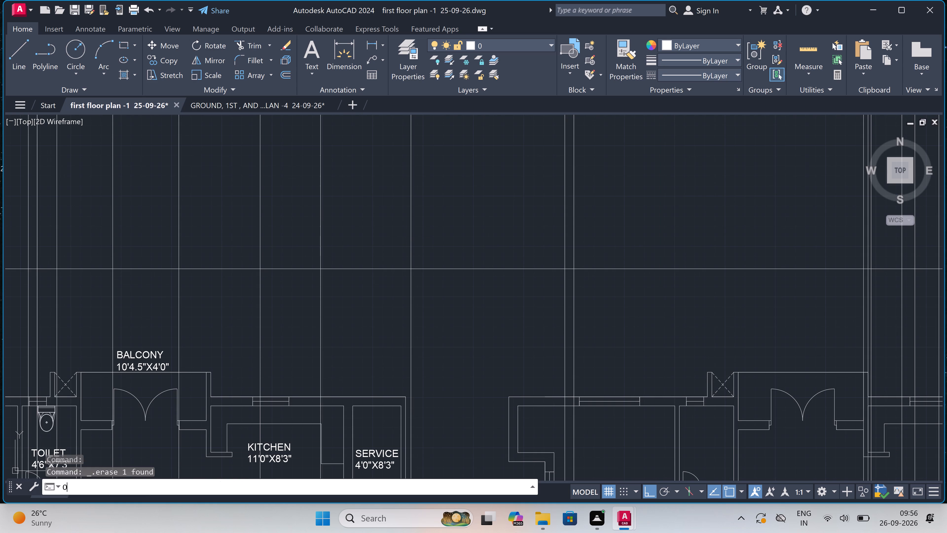
pyautogui.click(449, 268)
pyautogui.write("1'")
pyautogui.write('6"')
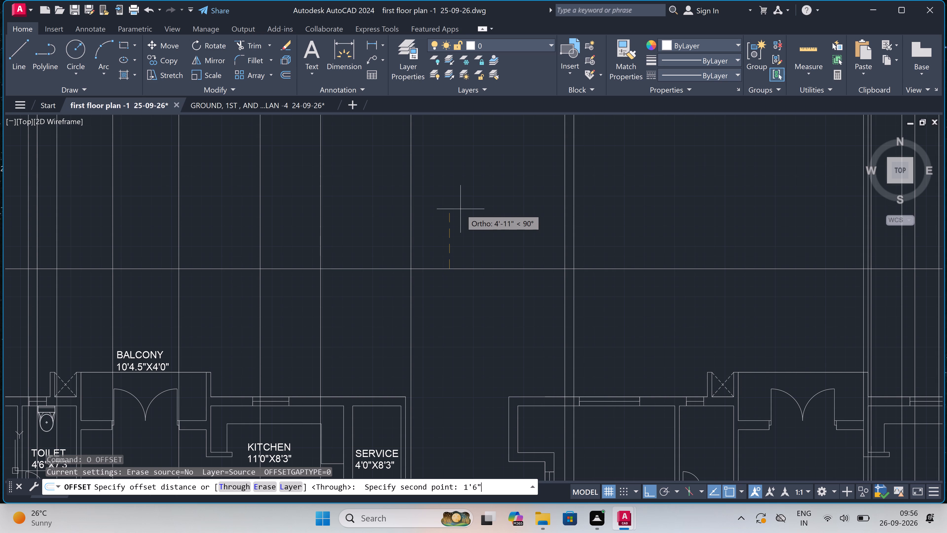
pyautogui.press('space')
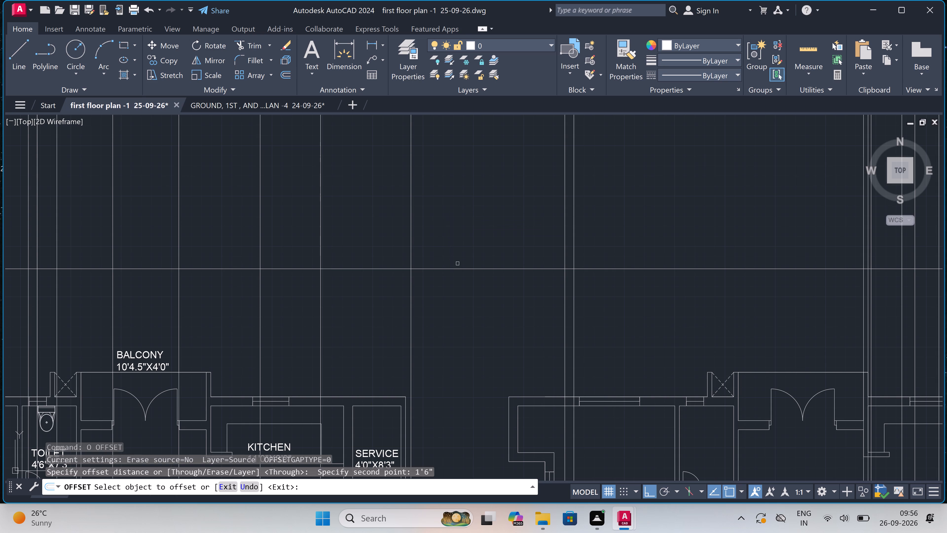
pyautogui.click(458, 268)
pyautogui.click(454, 248)
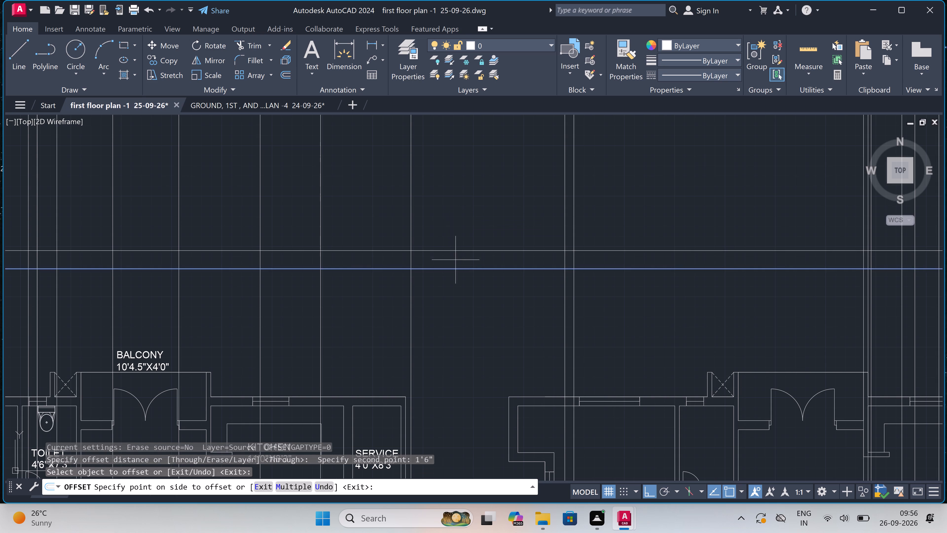
pyautogui.press('Escape')
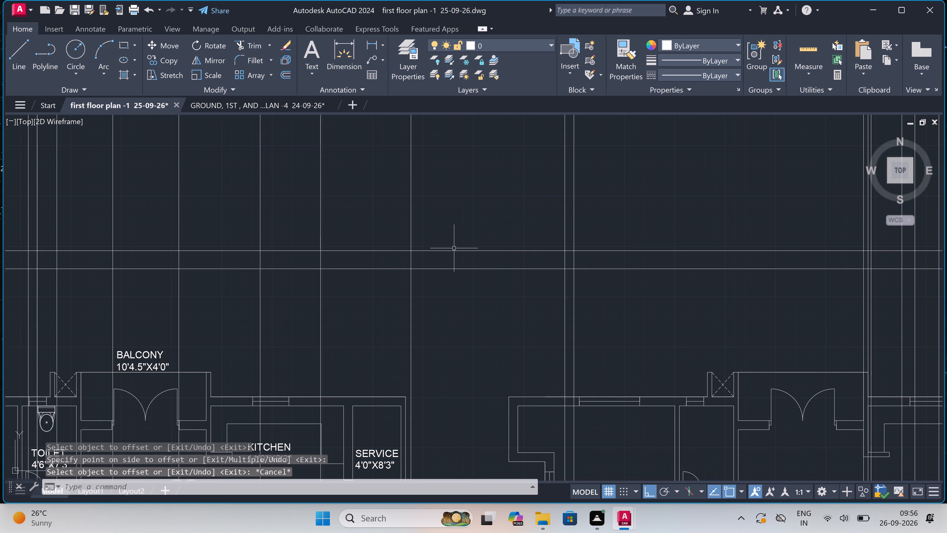
# Offset the upper horizontal construction line upward by 3'.
pyautogui.press('space')
pyautogui.click(454, 250)
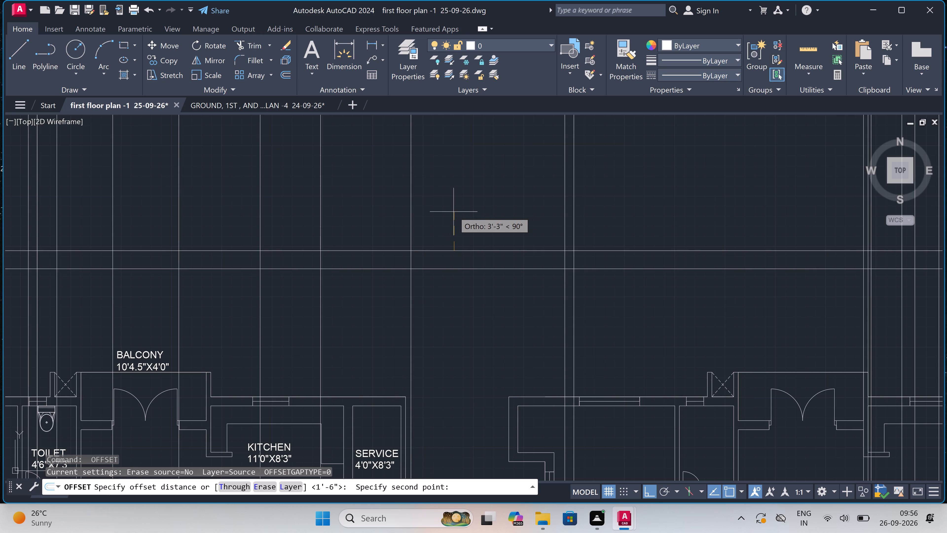
pyautogui.write("3'")
pyautogui.press('space')
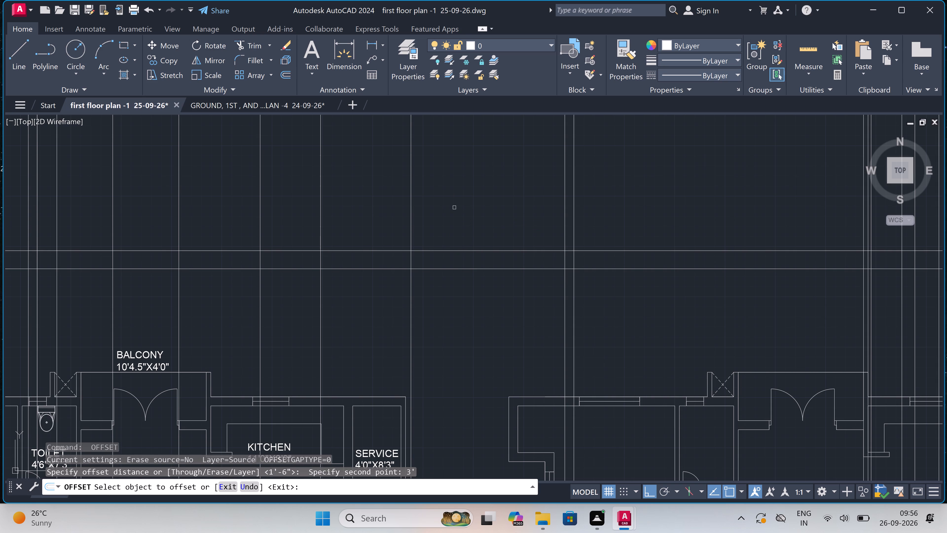
pyautogui.click(440, 251)
pyautogui.click(440, 219)
pyautogui.press('Escape')
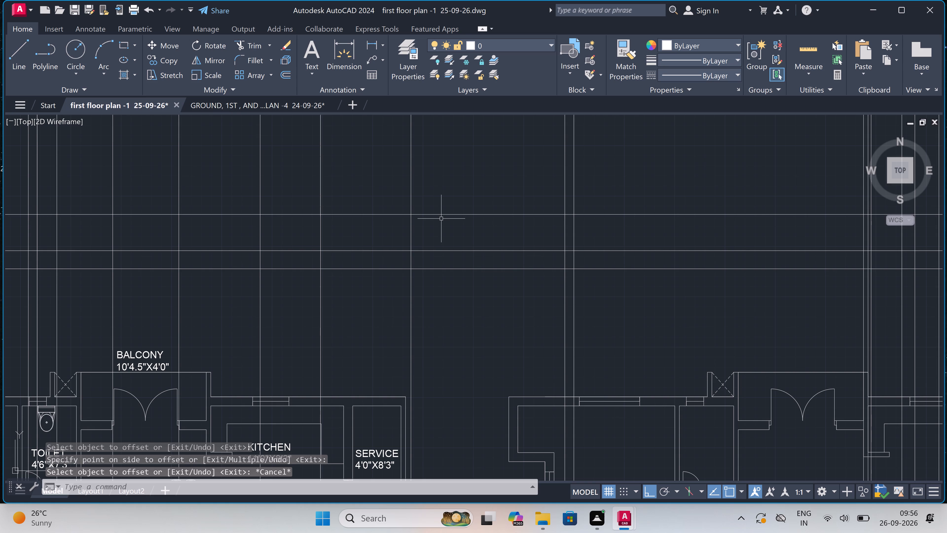
# Offset the topmost of the three horizontal construction lines upward by 4'.
pyautogui.press('space')
pyautogui.doubleClick(441, 217)
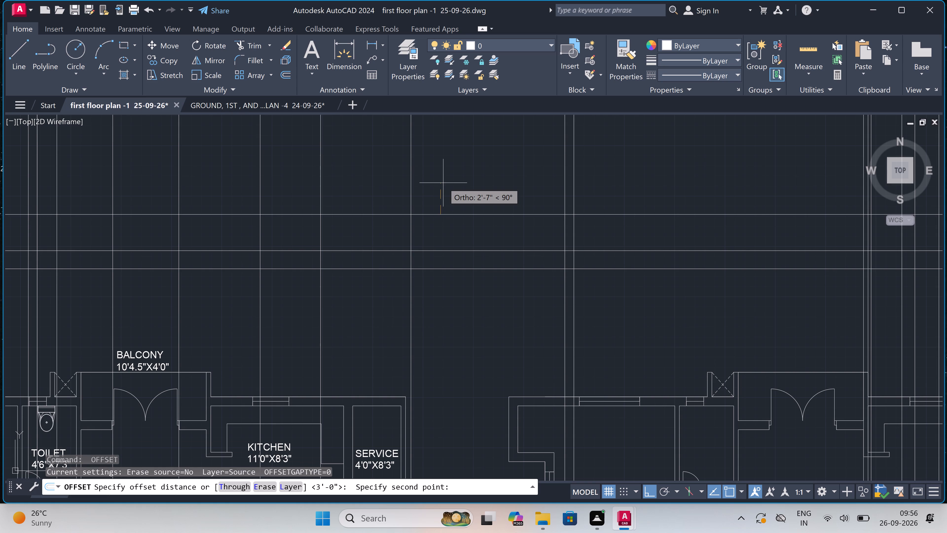
pyautogui.write("4'")
pyautogui.press('space')
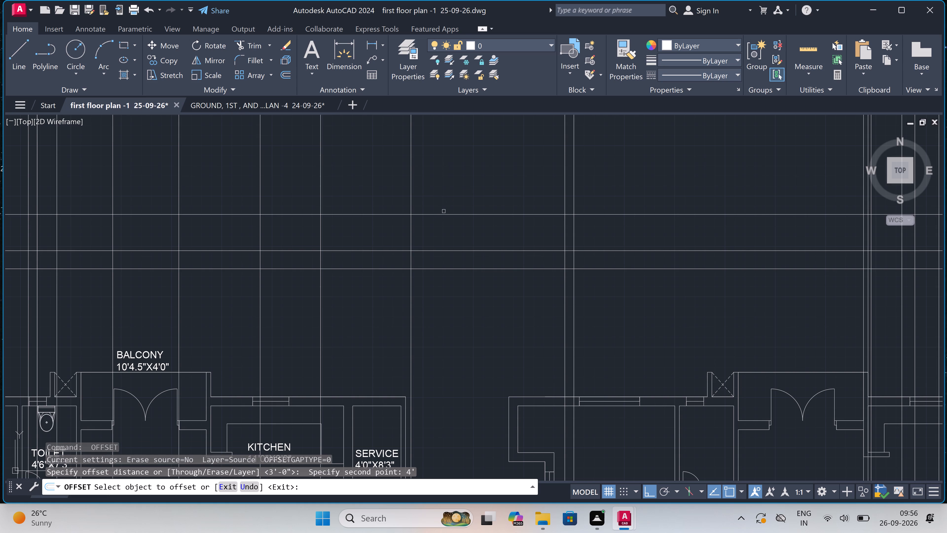
pyautogui.click(443, 214)
pyautogui.click(443, 182)
pyautogui.scroll(-5, 442, 189)
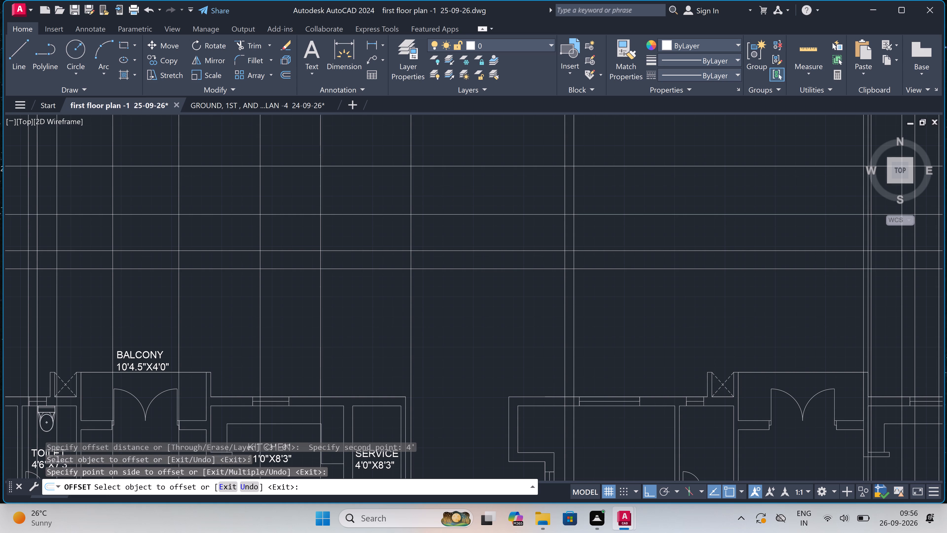
pyautogui.scroll(3, 440, 171)
pyautogui.press('Escape')
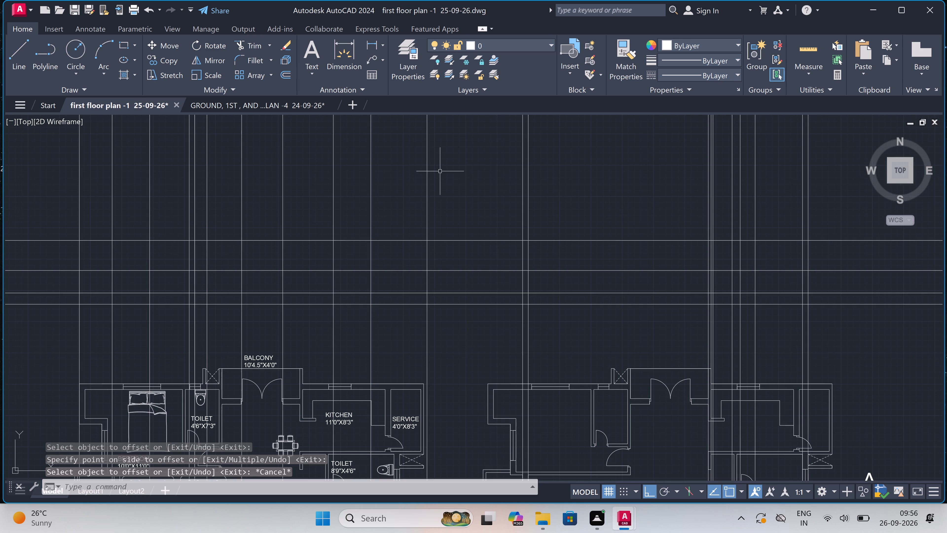
# Offset the topmost of the four horizontal construction lines upward by 3'.
pyautogui.press('space')
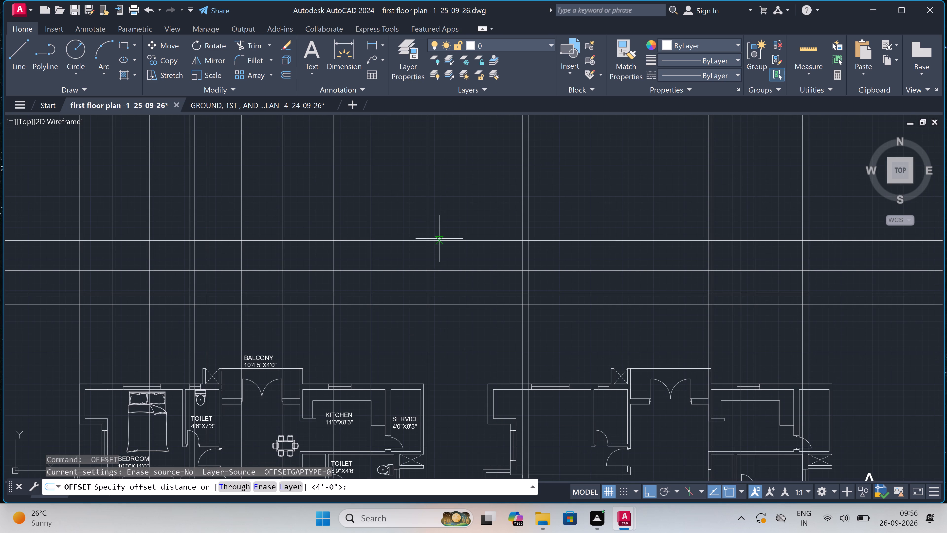
pyautogui.click(439, 240)
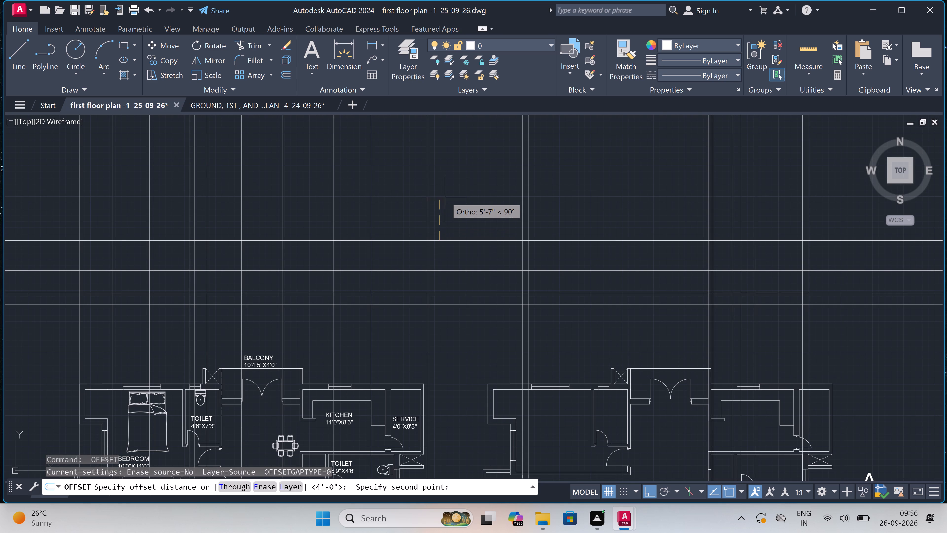
pyautogui.write("3'")
pyautogui.press('space')
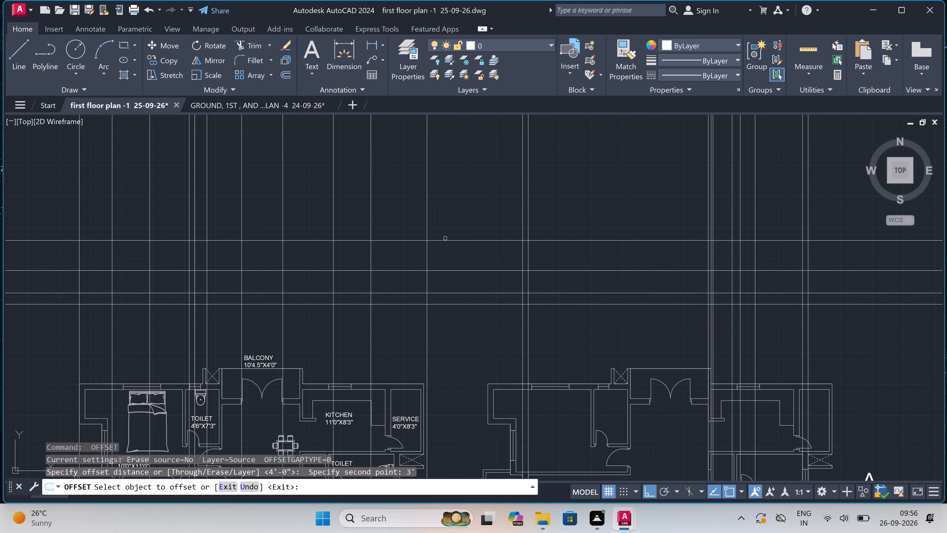
pyautogui.click(445, 241)
pyautogui.click(445, 226)
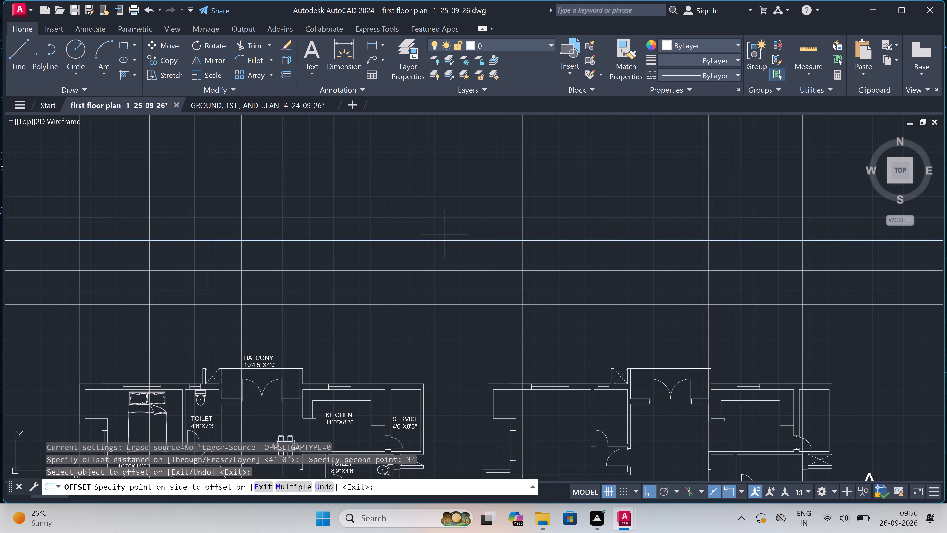
pyautogui.press('Escape')
# Offset the topmost horizontal construction line north of the plans upward by 6".
pyautogui.scroll(-3, 445, 226)
pyautogui.scroll(2, 448, 214)
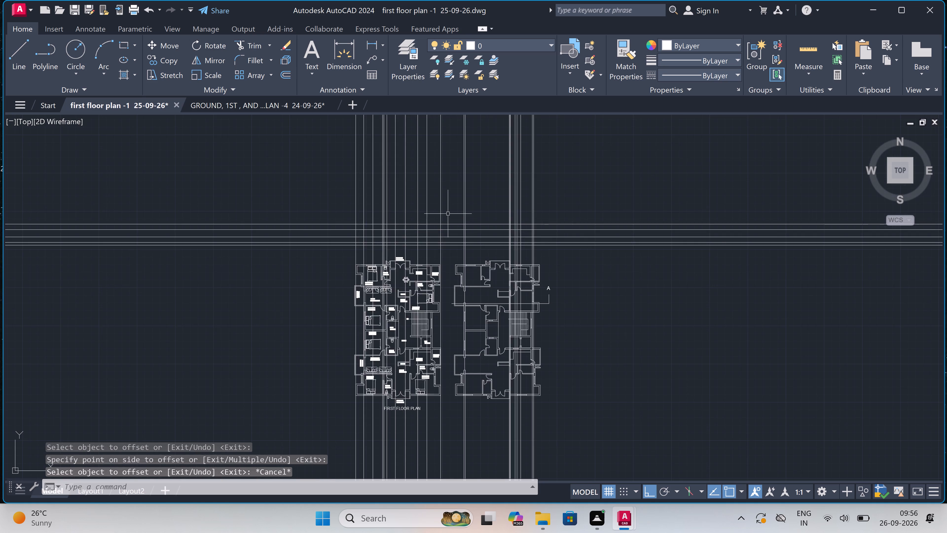
pyautogui.scroll(2, 448, 214)
pyautogui.press('space')
pyautogui.click(430, 281)
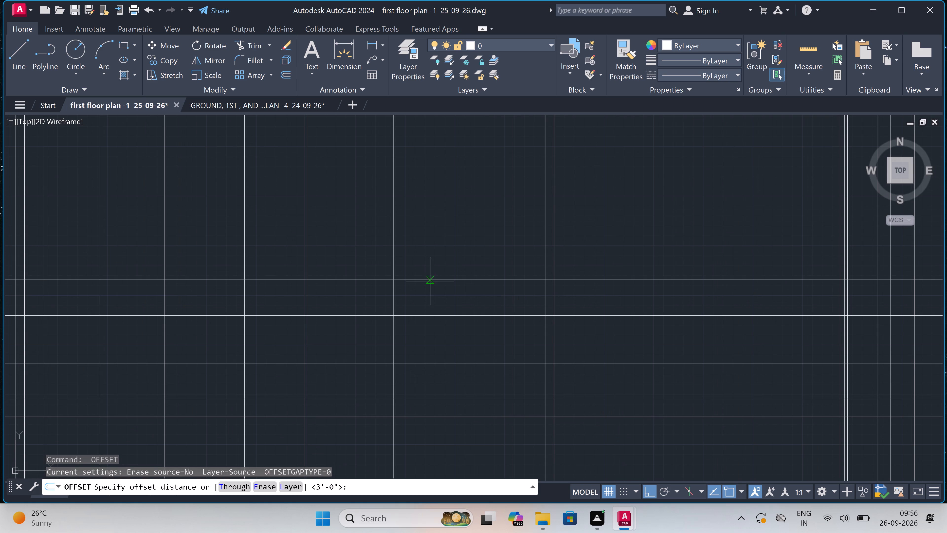
pyautogui.write('6"')
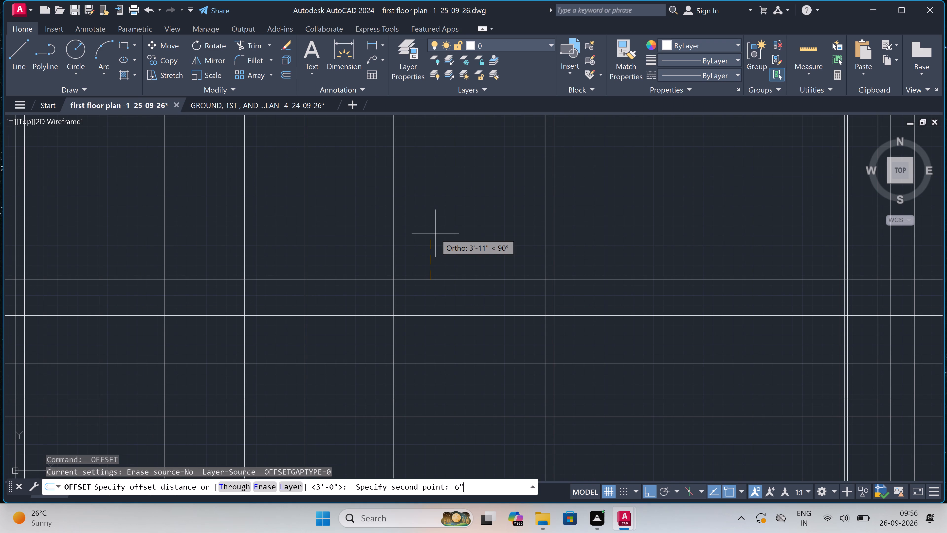
pyautogui.press('space')
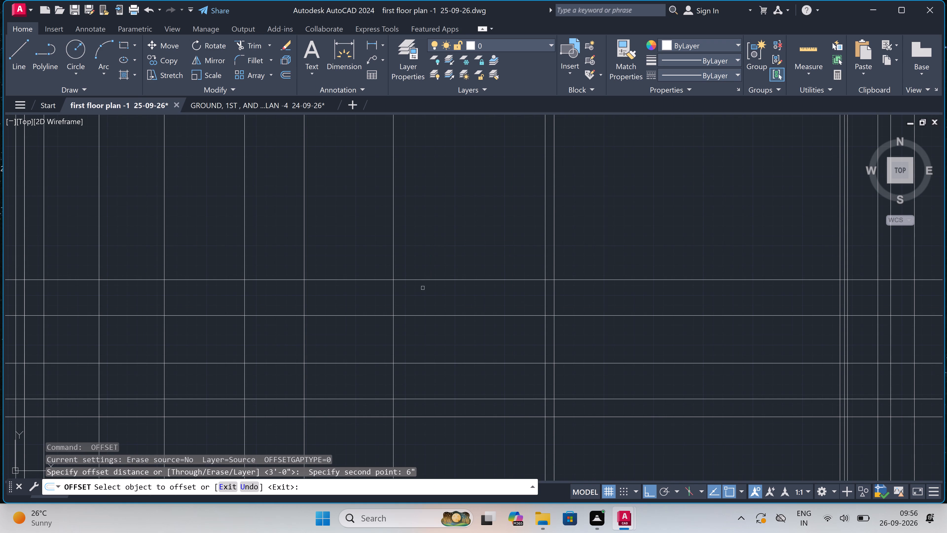
pyautogui.click(423, 280)
pyautogui.doubleClick(422, 266)
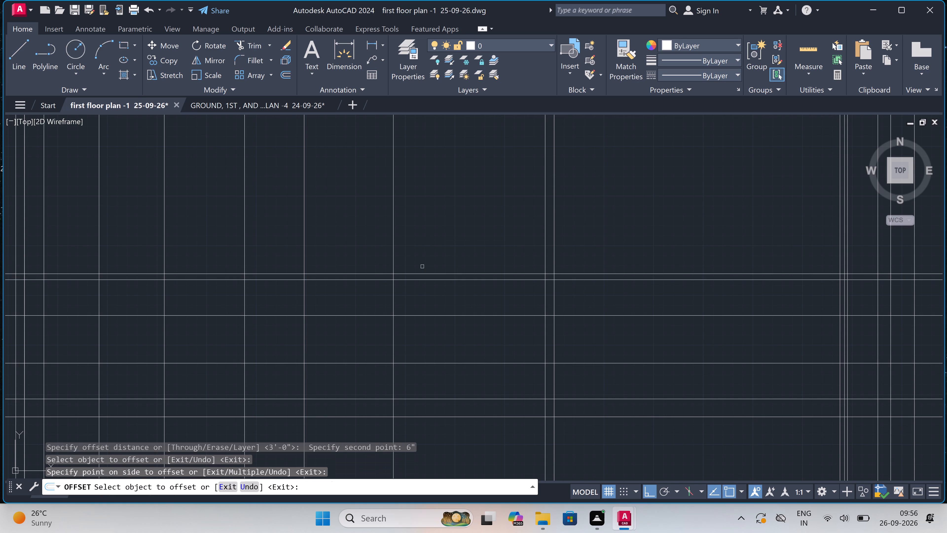
pyautogui.press('Escape')
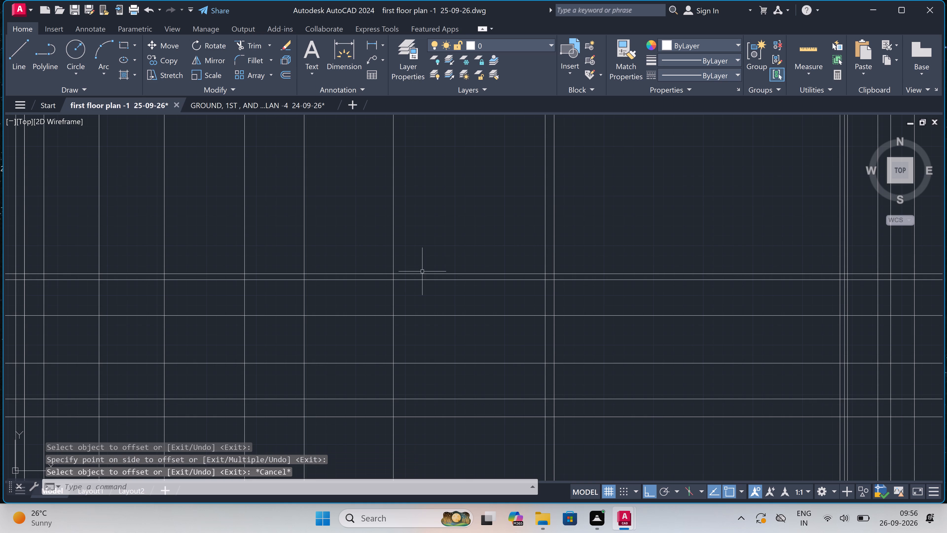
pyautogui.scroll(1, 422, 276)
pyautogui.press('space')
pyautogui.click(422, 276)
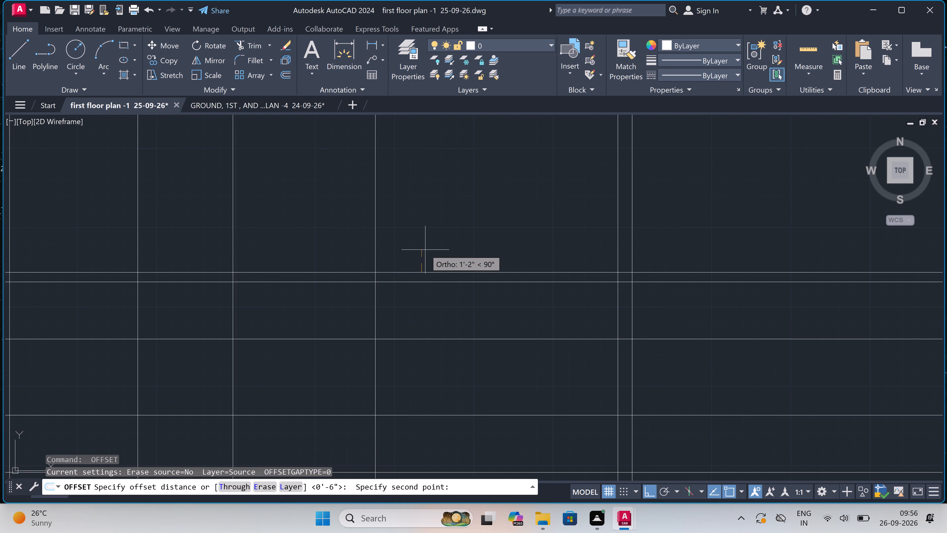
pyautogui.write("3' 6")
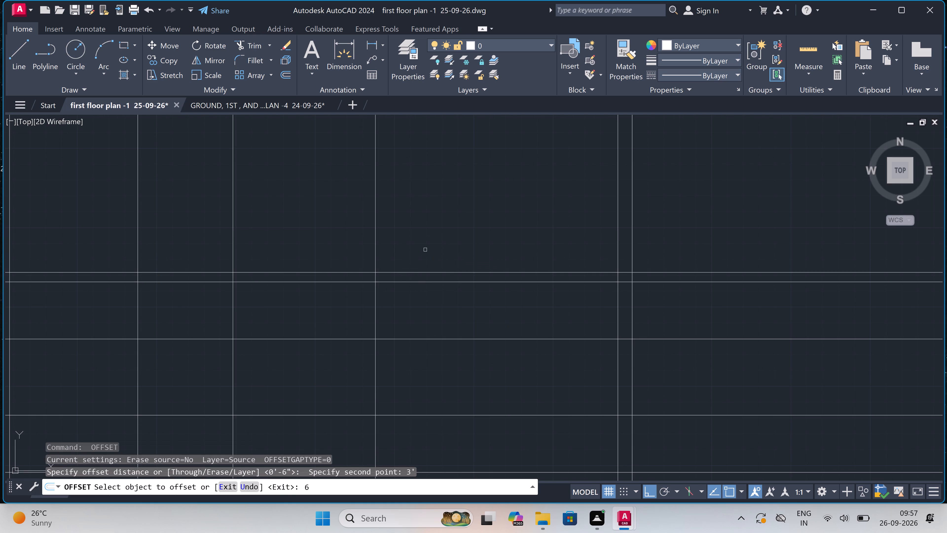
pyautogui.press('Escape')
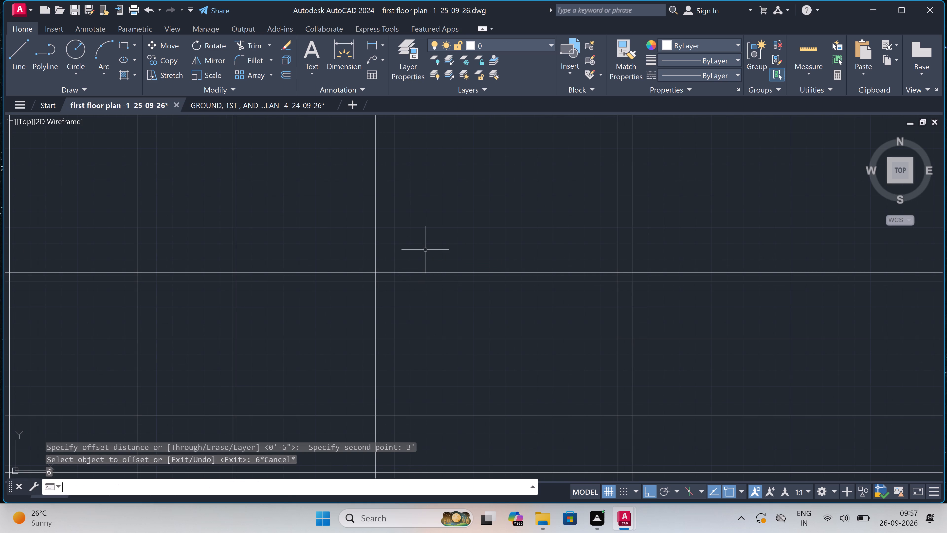
# Offset the topmost horizontal construction line upward by 3'6".
pyautogui.press('o')
pyautogui.press('space')
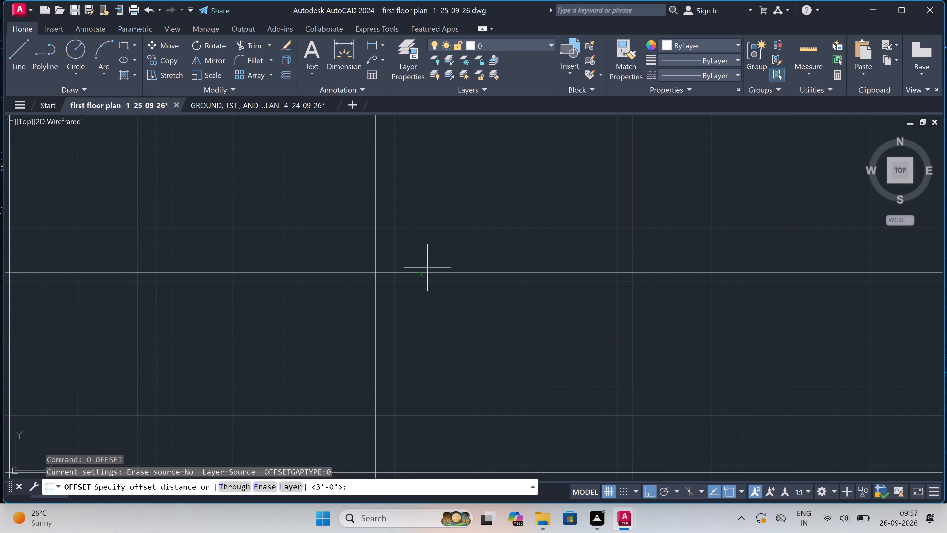
pyautogui.click(423, 271)
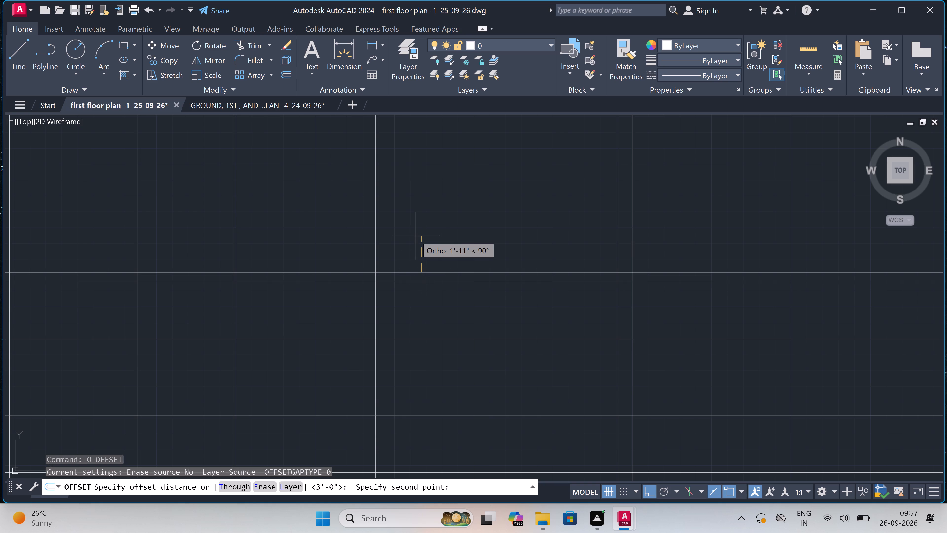
pyautogui.write('3\'6"')
pyautogui.press('space')
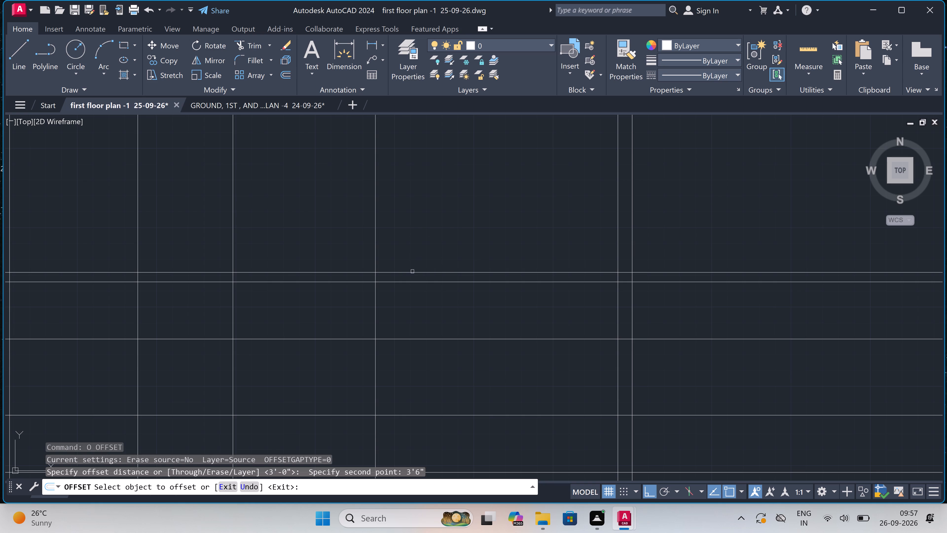
pyautogui.click(413, 271)
pyautogui.click(420, 211)
pyautogui.press('Escape')
# Trim all vertical construction lines of both plans where they extend above the topmost horizontal line.
pyautogui.scroll(-4, 420, 211)
pyautogui.write('TR')
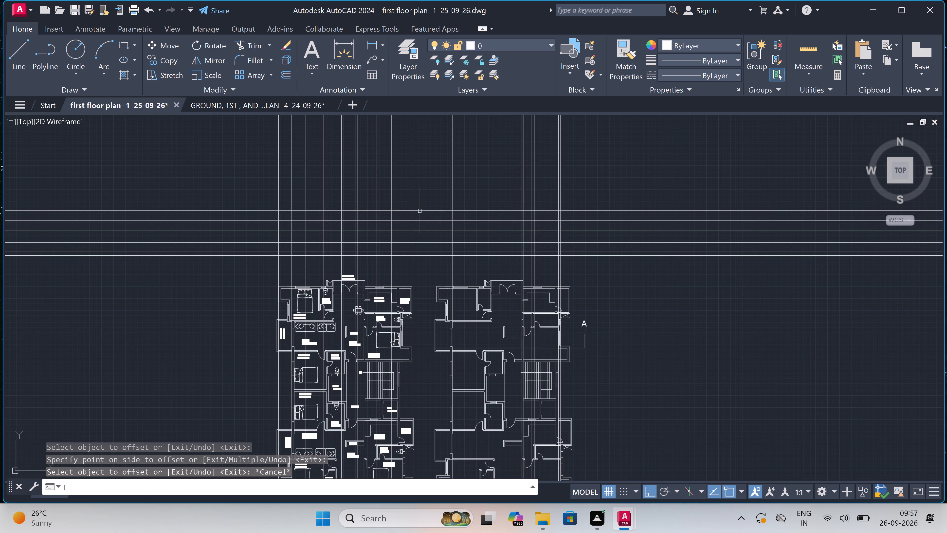
pyautogui.press('space')
pyautogui.moveTo(210, 179); pyautogui.dragTo(212, 179)
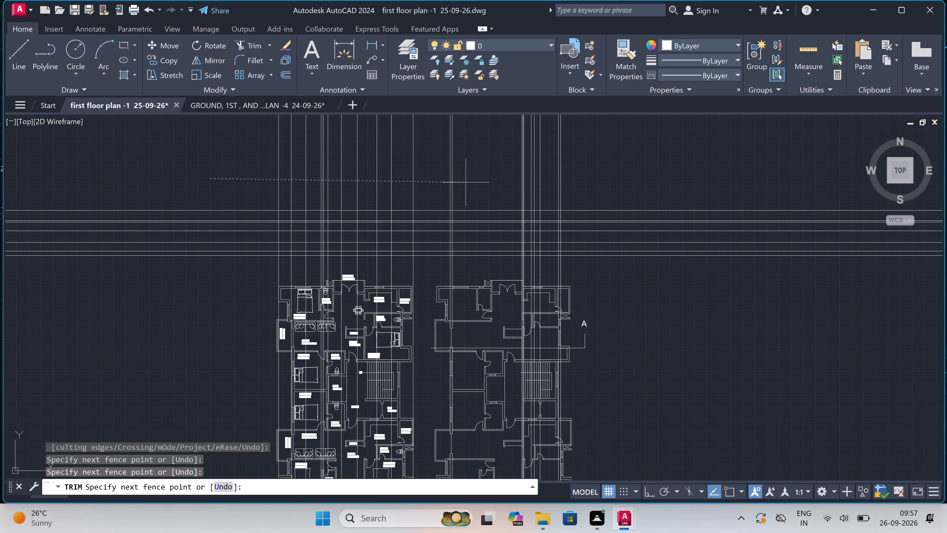
pyautogui.doubleClick(566, 170)
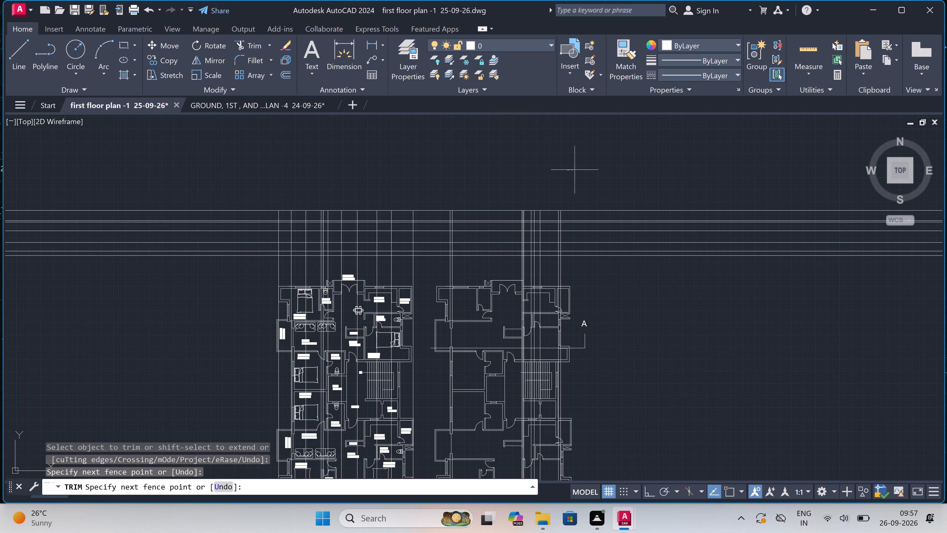
# Trim the horizontal level lines beyond the outermost verticals on the east and west, and in the gap between the two grids.
pyautogui.doubleClick(590, 169)
pyautogui.click(610, 266)
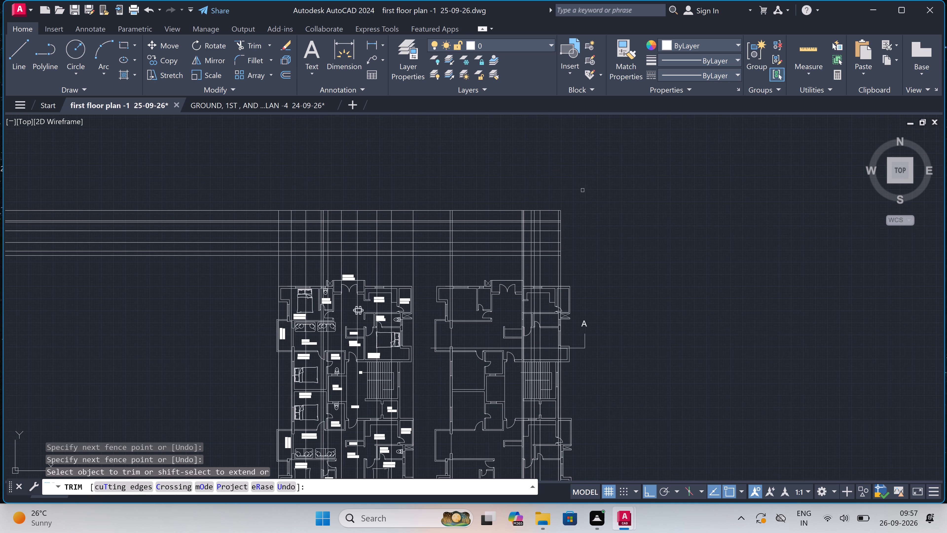
pyautogui.moveTo(210, 205); pyautogui.dragTo(211, 207)
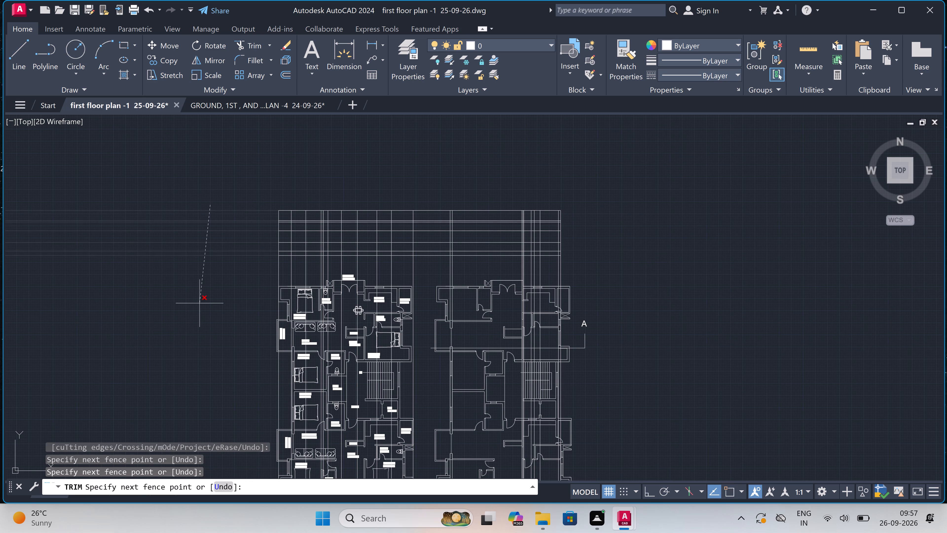
pyautogui.click(199, 321)
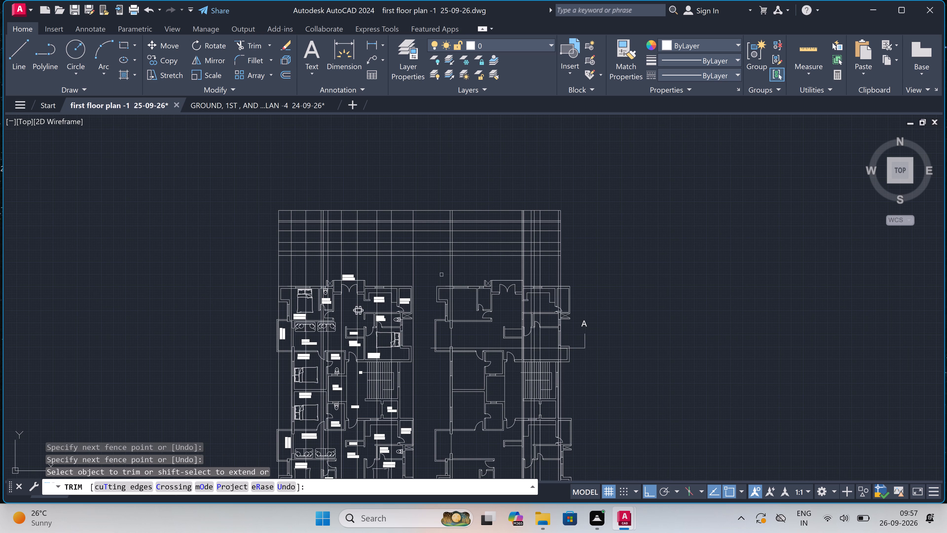
pyautogui.click(440, 267)
pyautogui.click(444, 202)
# Trim the inner vertical lines out of the top 3'6" band and the 6" slab band of the eastern grid.
pyautogui.scroll(3, 550, 216)
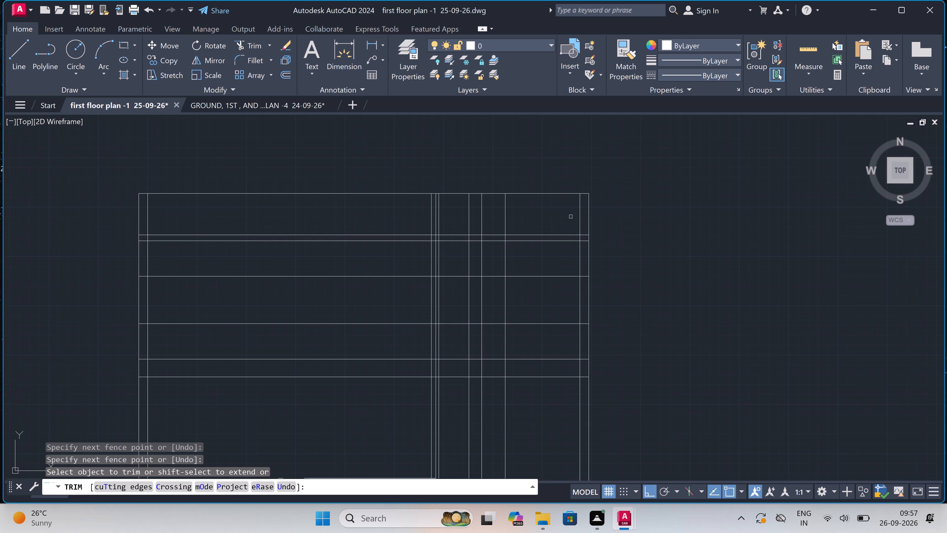
pyautogui.click(585, 218)
pyautogui.scroll(-2, 262, 242)
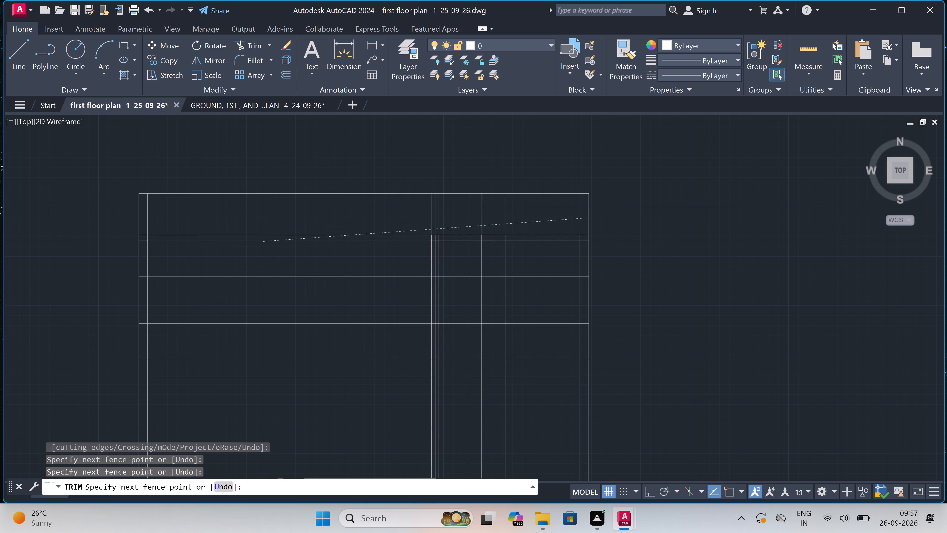
pyautogui.scroll(3, 229, 233)
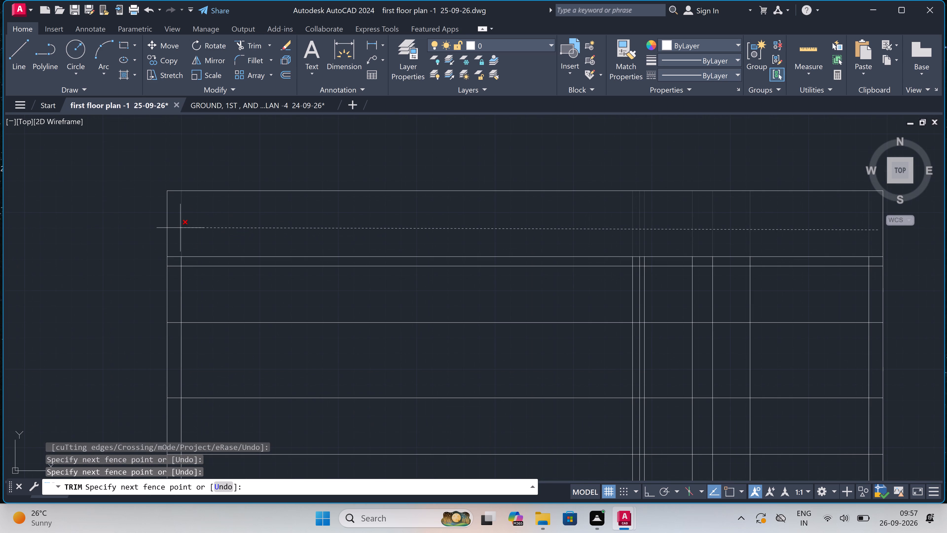
pyautogui.click(180, 228)
pyautogui.scroll(-2, 200, 224)
pyautogui.scroll(4, 192, 235)
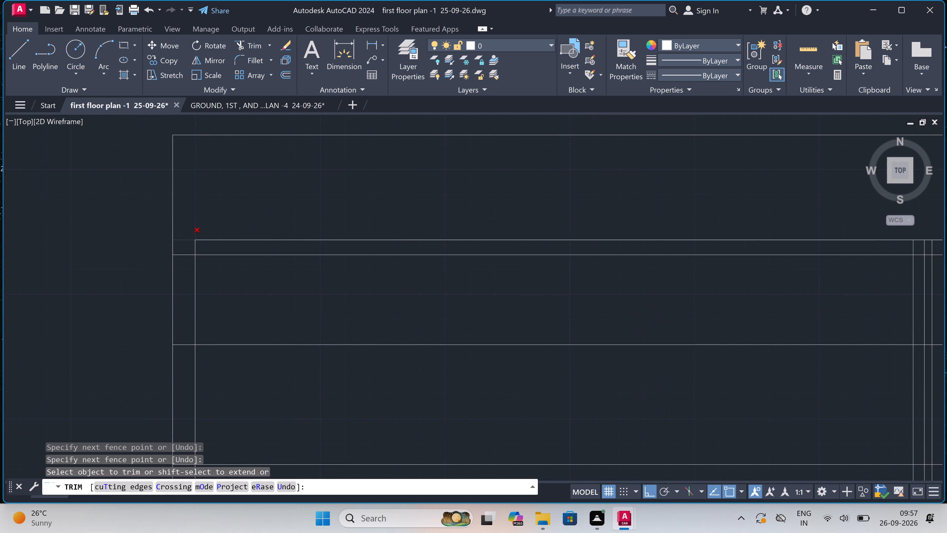
pyautogui.click(179, 256)
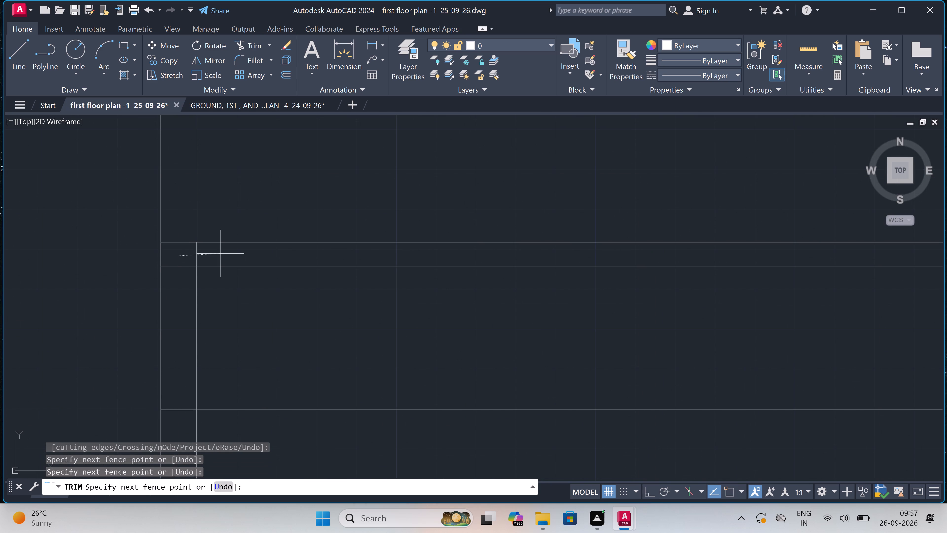
pyautogui.scroll(-4, 241, 254)
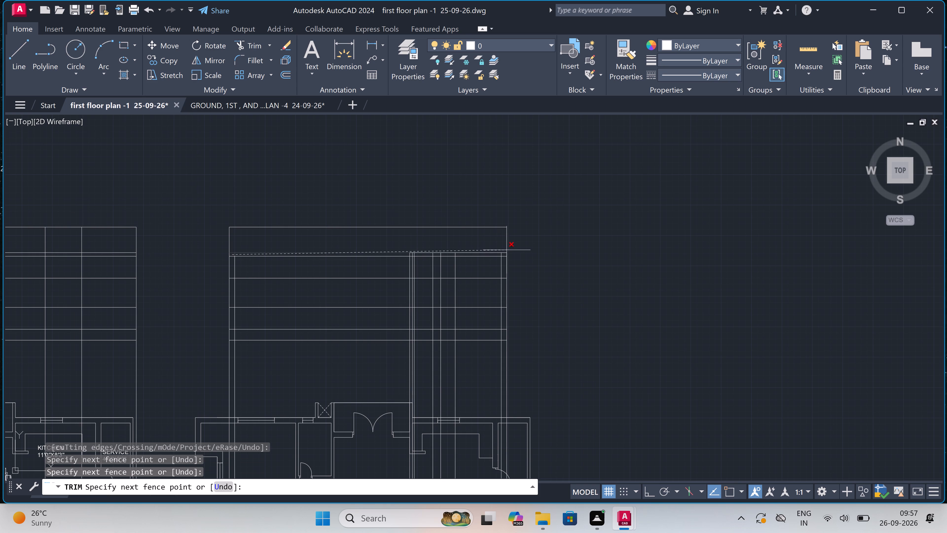
pyautogui.scroll(4, 500, 255)
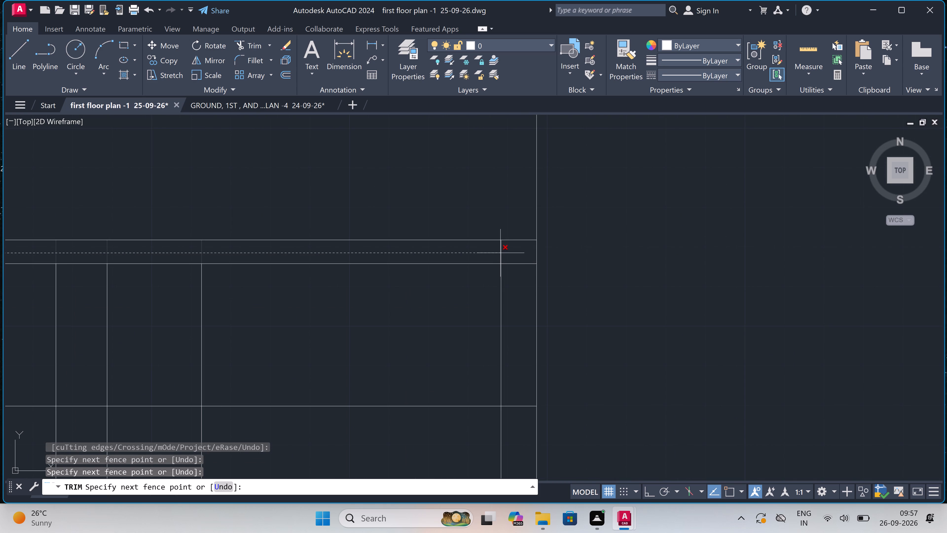
pyautogui.click(503, 253)
# Trim the two intermediate level lines inside both outer walls of the eastern grid, and the inner verticals across its 1'6" bottom band.
pyautogui.scroll(-3, 503, 253)
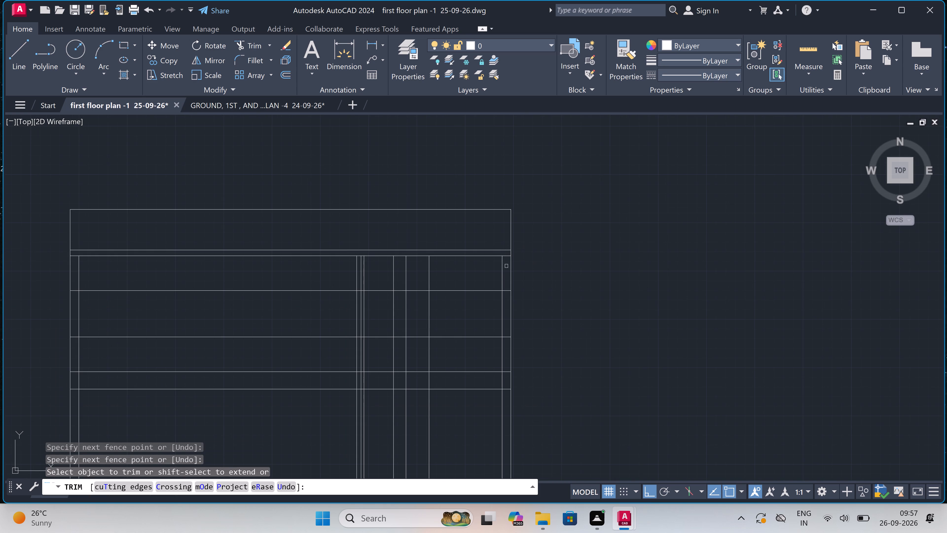
pyautogui.click(508, 274)
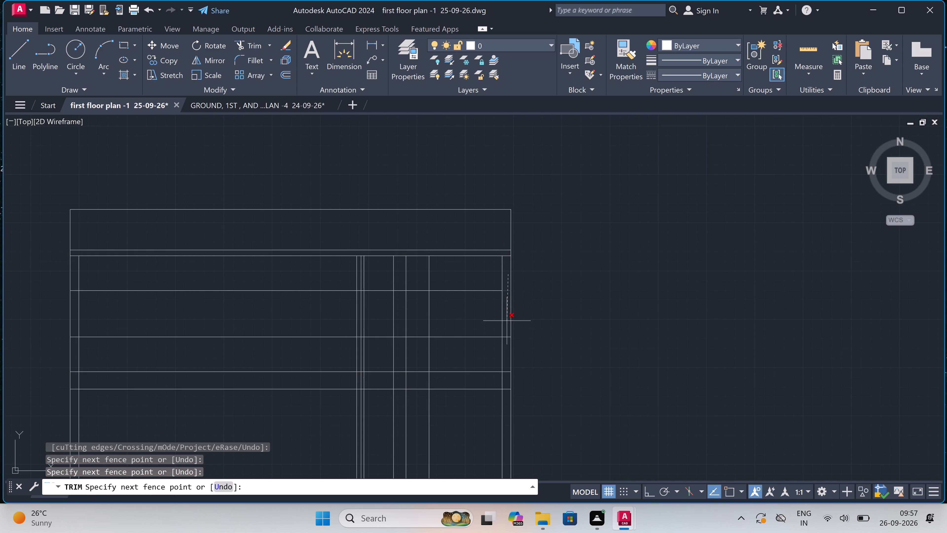
pyautogui.doubleClick(509, 356)
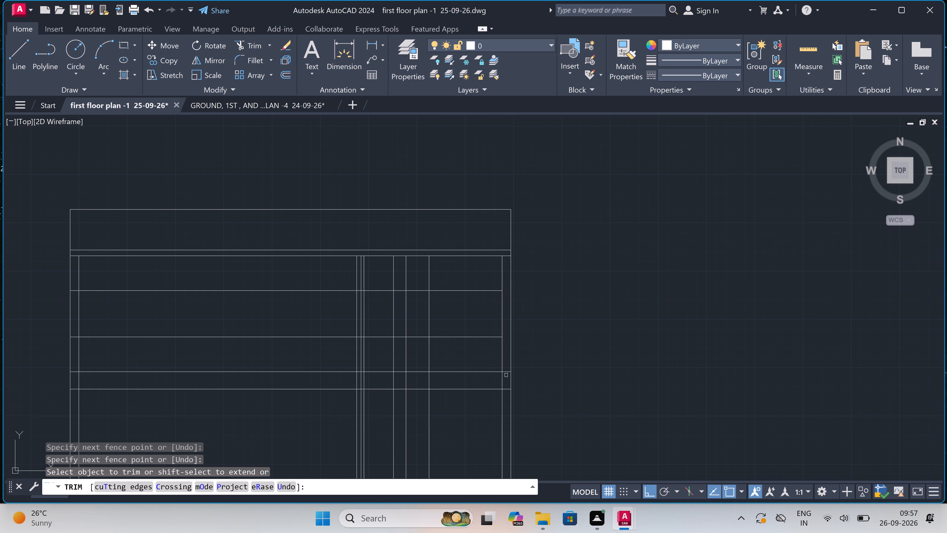
pyautogui.click(506, 376)
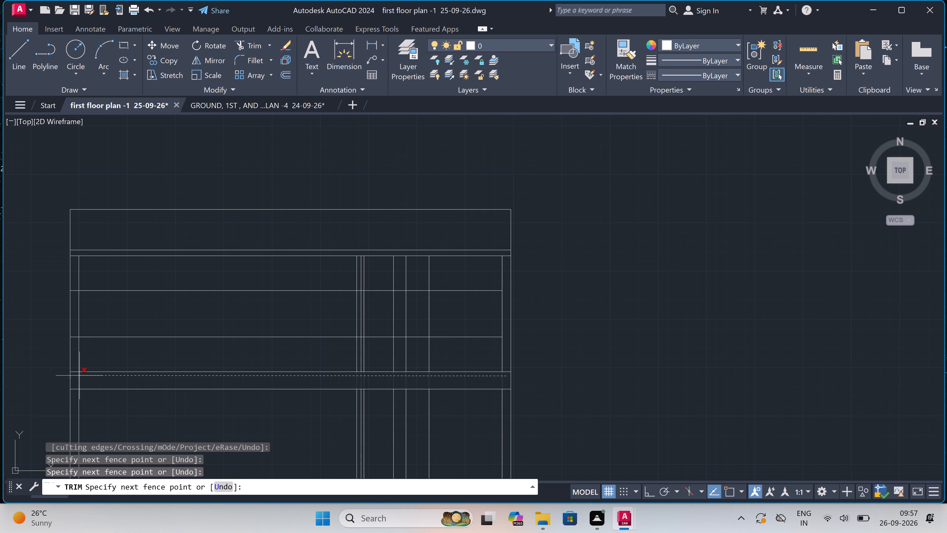
pyautogui.click(71, 378)
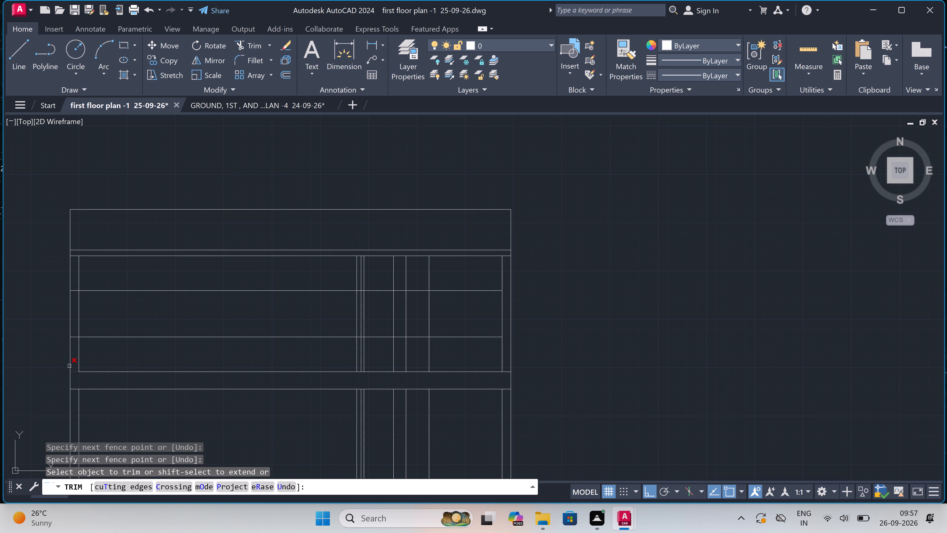
pyautogui.click(73, 340)
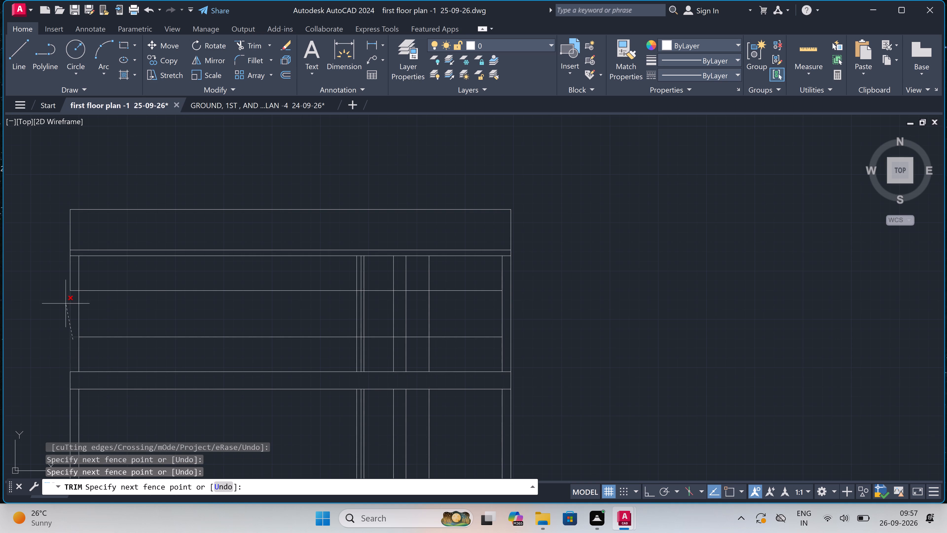
pyautogui.click(73, 282)
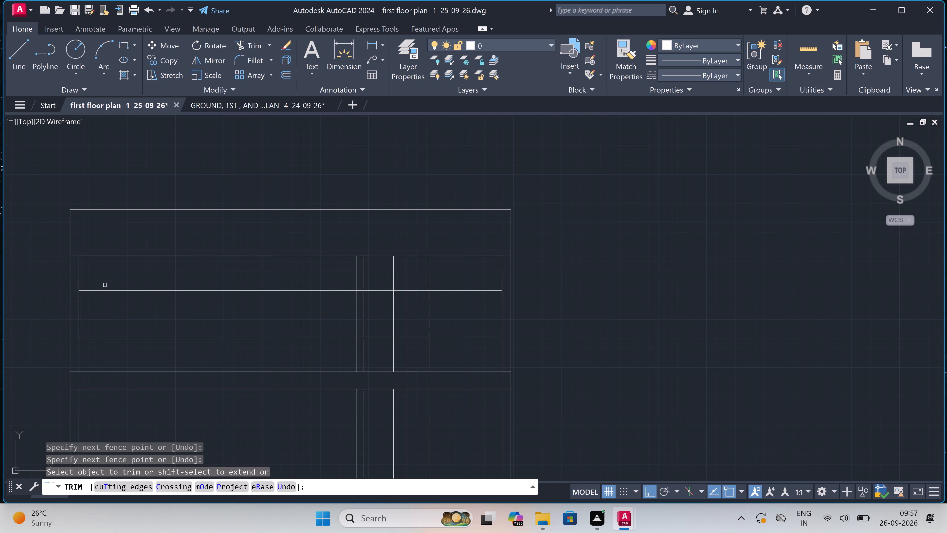
# Trim the two intermediate level lines across the wide western bay of the eastern grid.
pyautogui.click(172, 279)
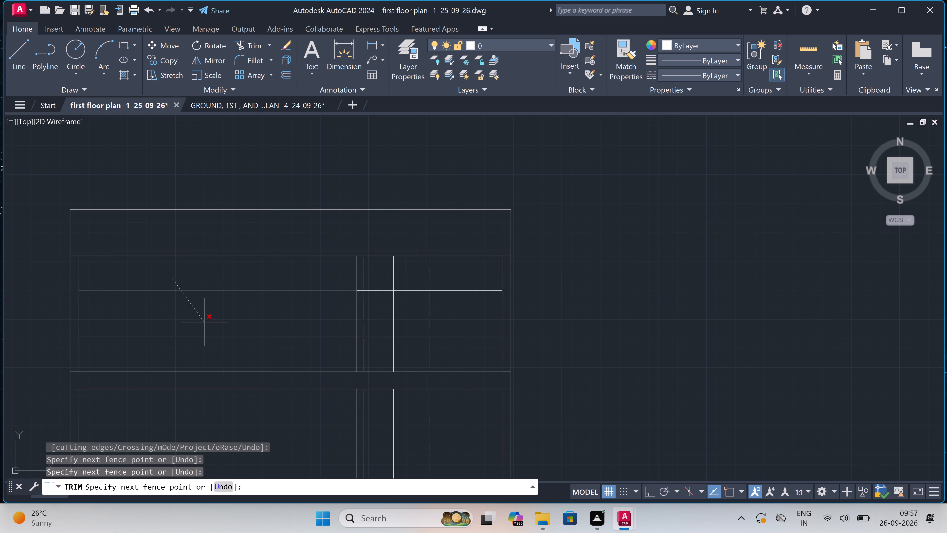
pyautogui.click(200, 348)
# Trim the upper intermediate level line across the inner wall and the gap beside it, and the verticals above that line in the eastern bays.
pyautogui.scroll(-4, 258, 286)
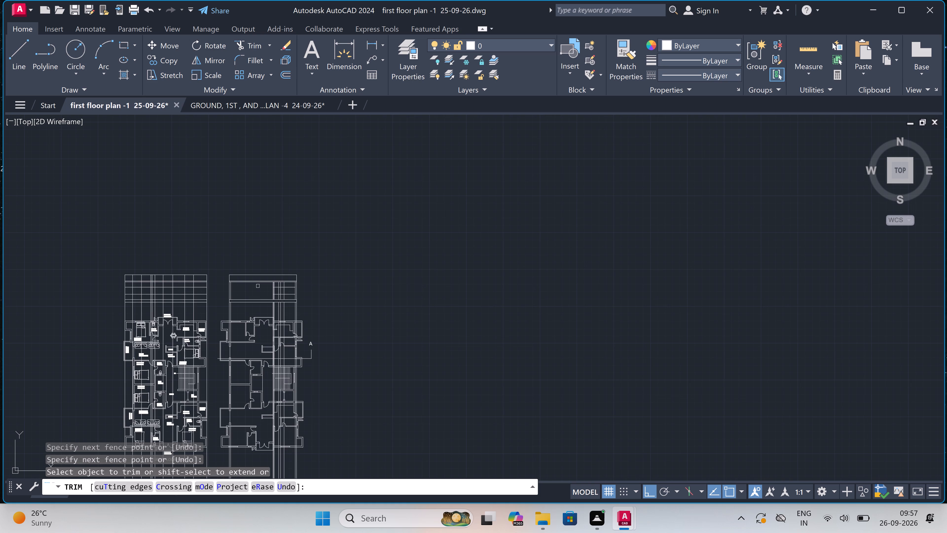
pyautogui.scroll(1, 267, 290)
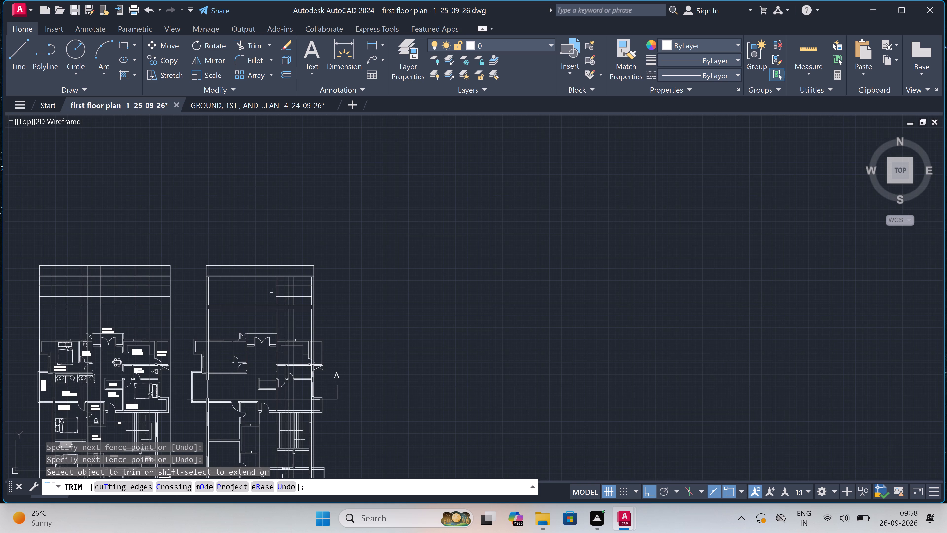
pyautogui.scroll(3, 275, 300)
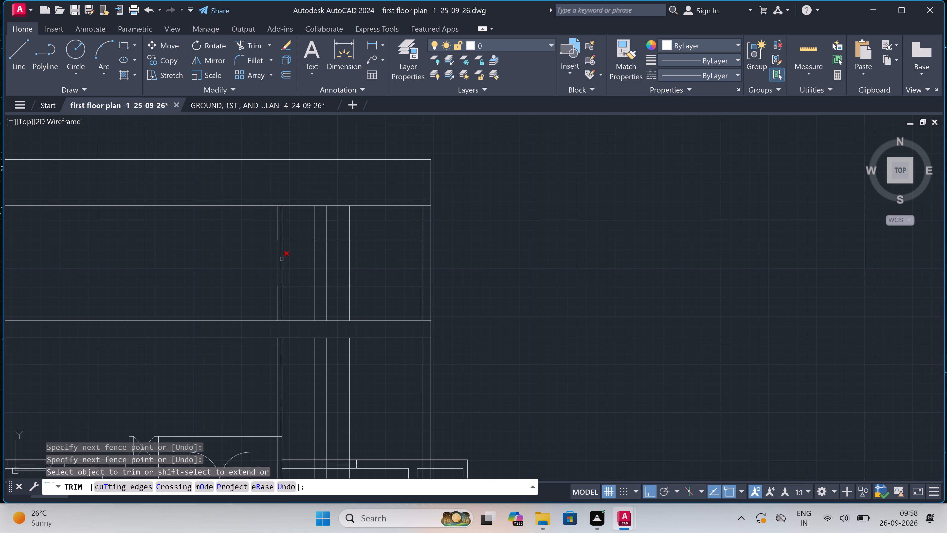
pyautogui.scroll(-2, 275, 244)
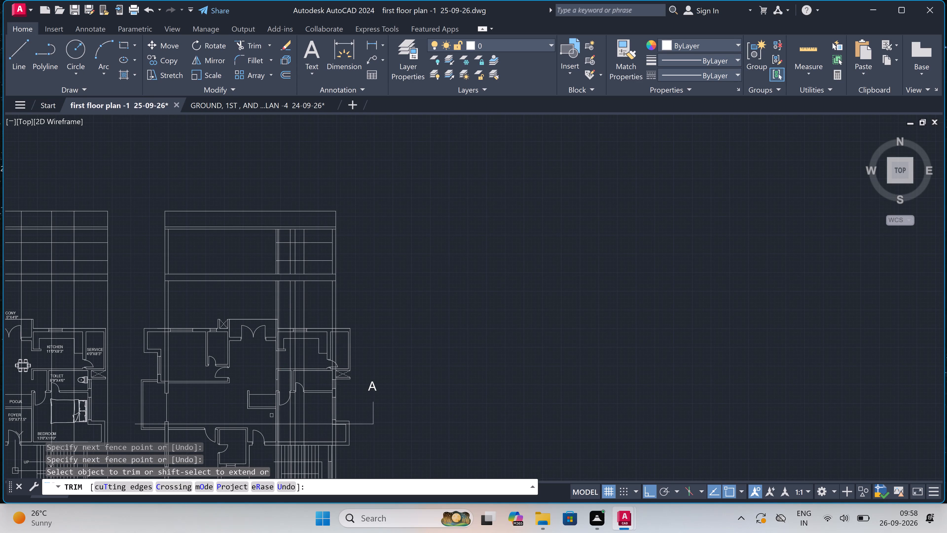
pyautogui.scroll(5, 276, 434)
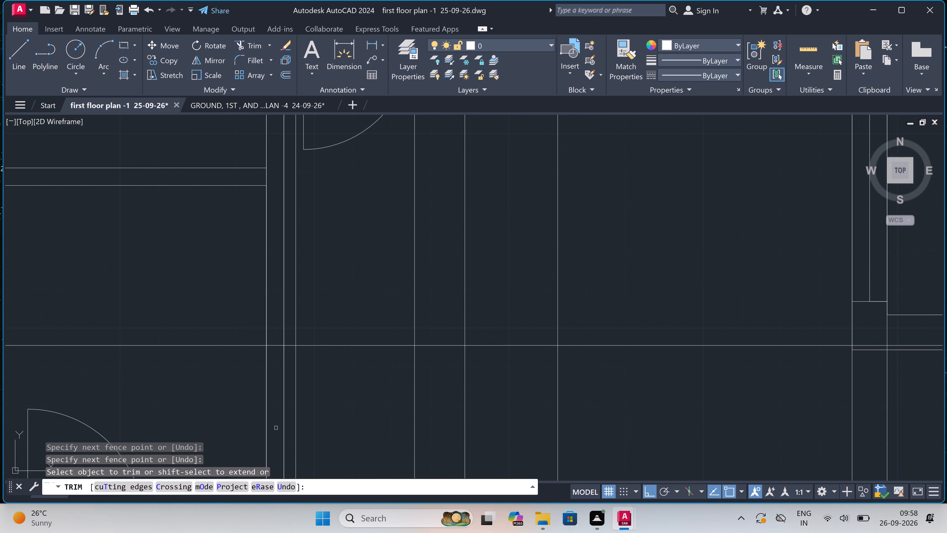
pyautogui.scroll(-5, 276, 428)
pyautogui.scroll(3, 274, 204)
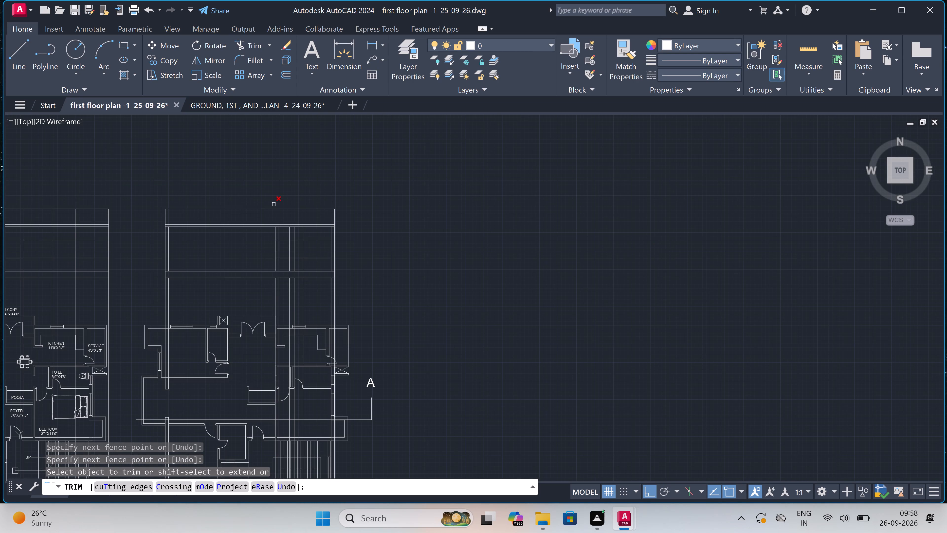
pyautogui.scroll(1, 274, 204)
pyautogui.scroll(-3, 277, 220)
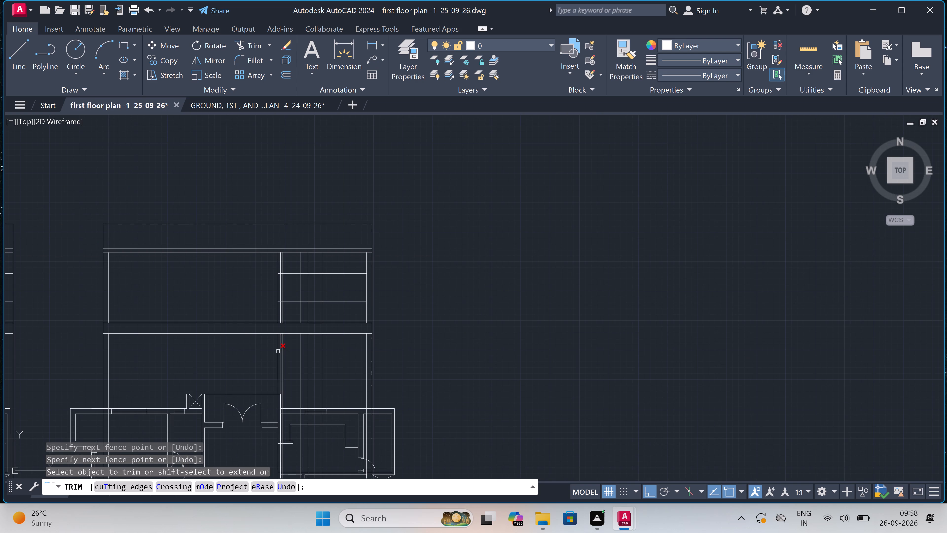
pyautogui.scroll(-1, 270, 311)
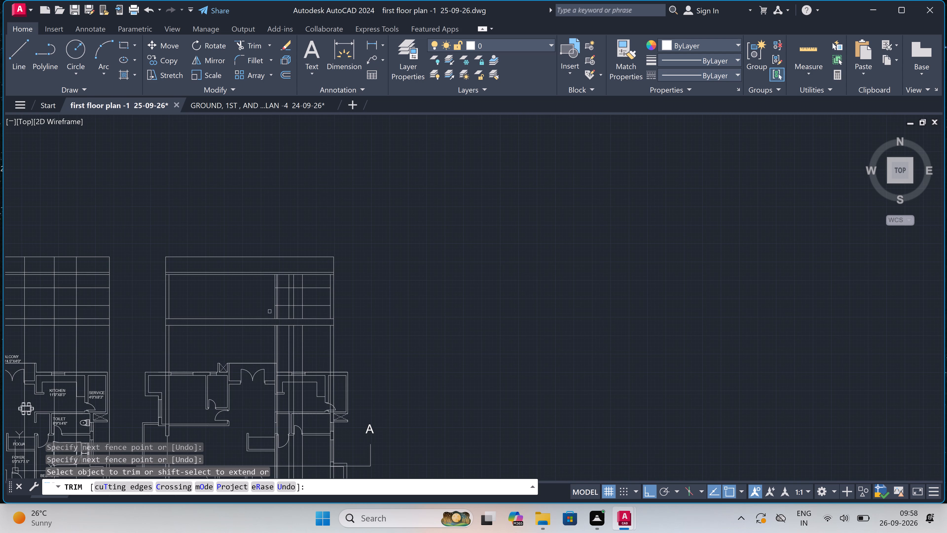
pyautogui.scroll(4, 270, 311)
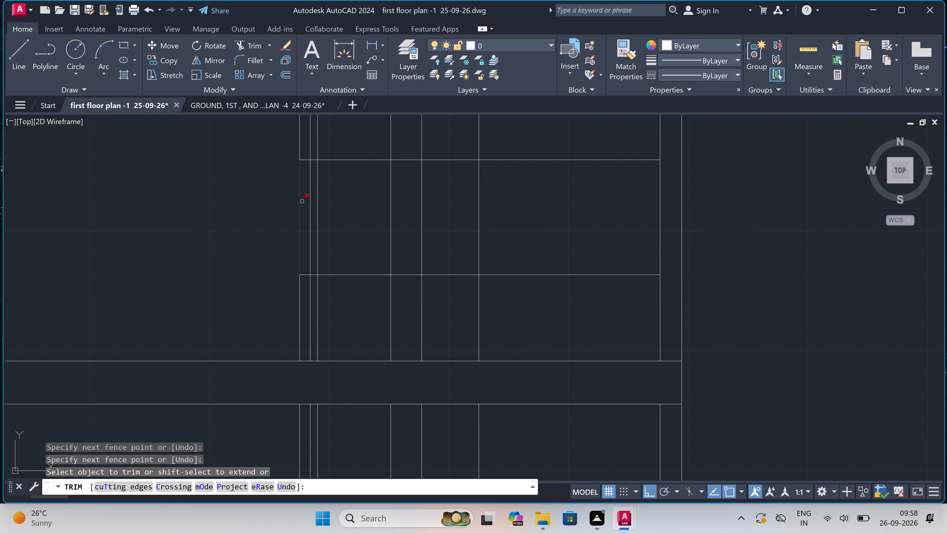
pyautogui.click(307, 160)
pyautogui.scroll(1, 307, 160)
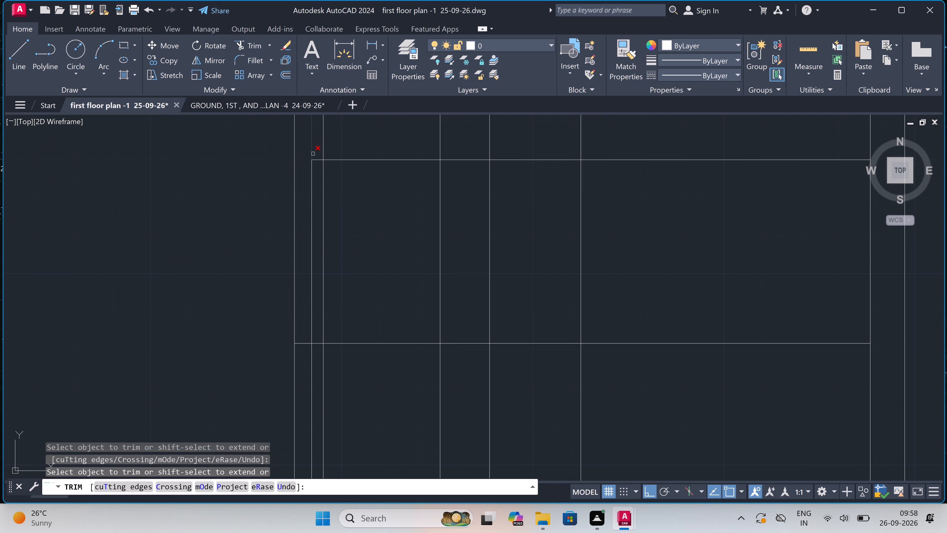
pyautogui.click(316, 159)
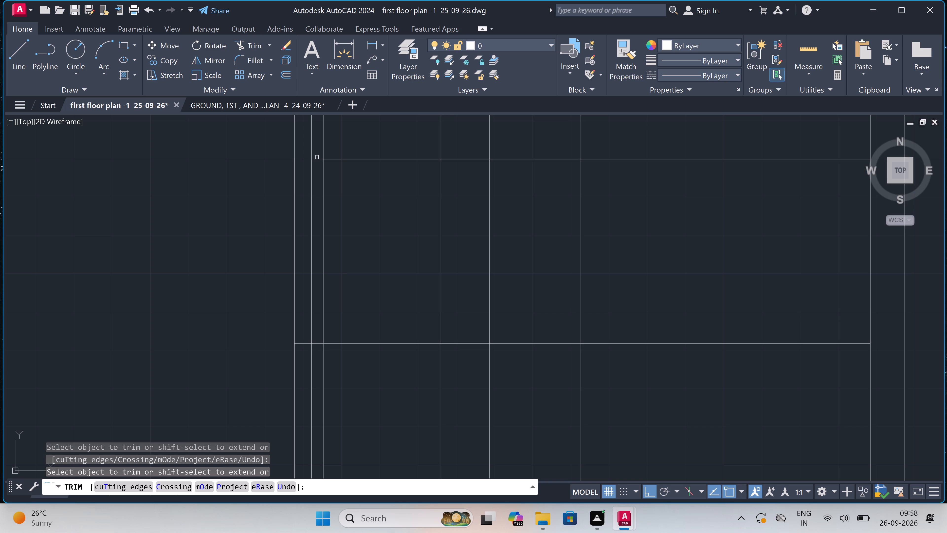
pyautogui.doubleClick(318, 151)
pyautogui.click(633, 141)
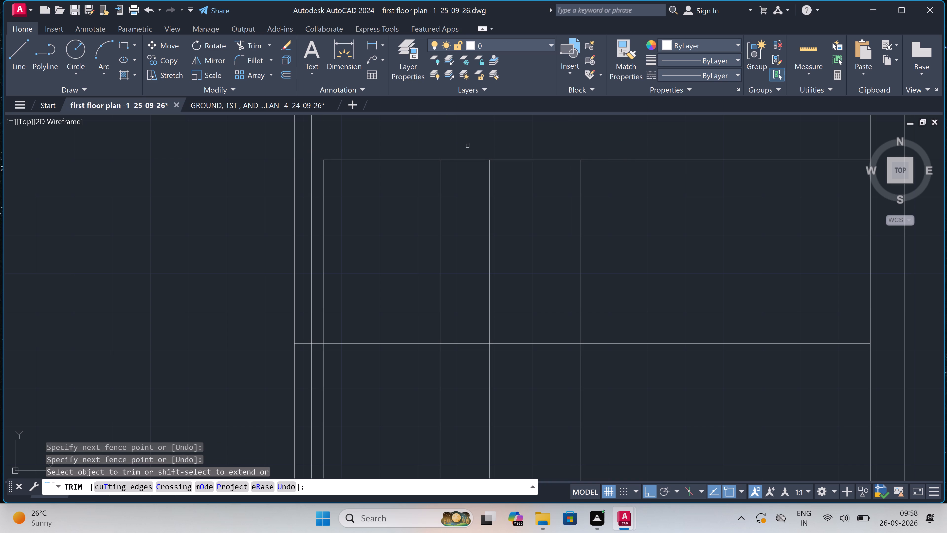
# Clear the remaining level lines around the two door openings, trimming both between and east of them and the lower one elsewhere, keeping the openings' heads.
pyautogui.moveTo(468, 146); pyautogui.dragTo(468, 149)
pyautogui.click(464, 362)
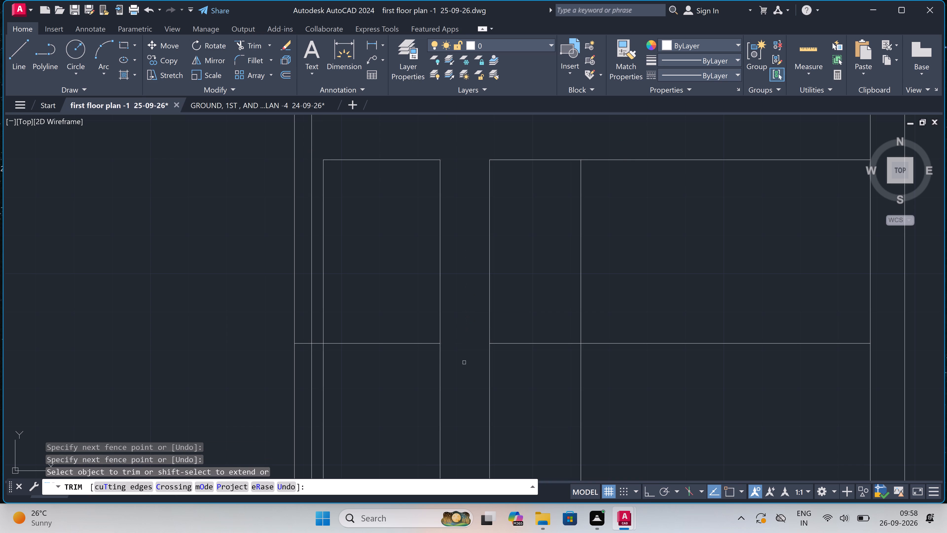
pyautogui.click(302, 339)
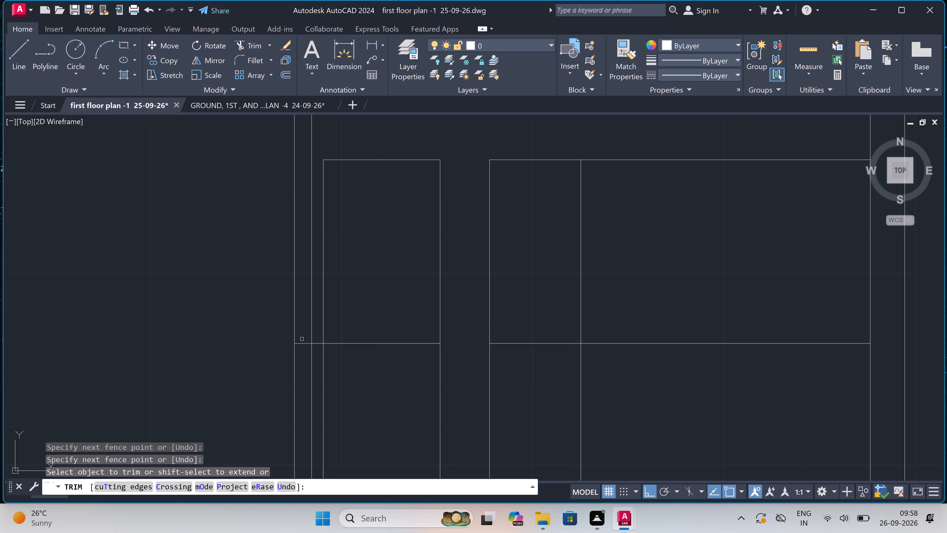
pyautogui.click(303, 346)
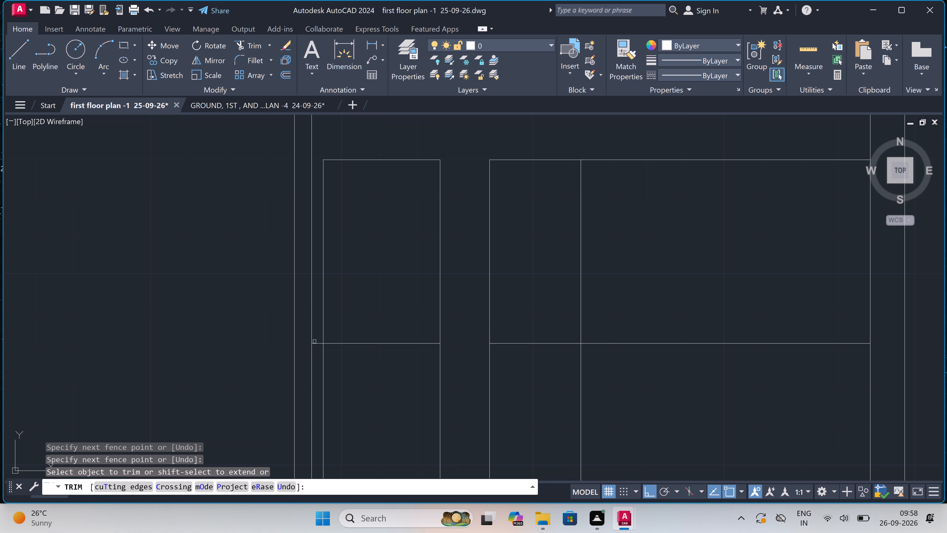
pyautogui.click(316, 342)
pyautogui.click(350, 321)
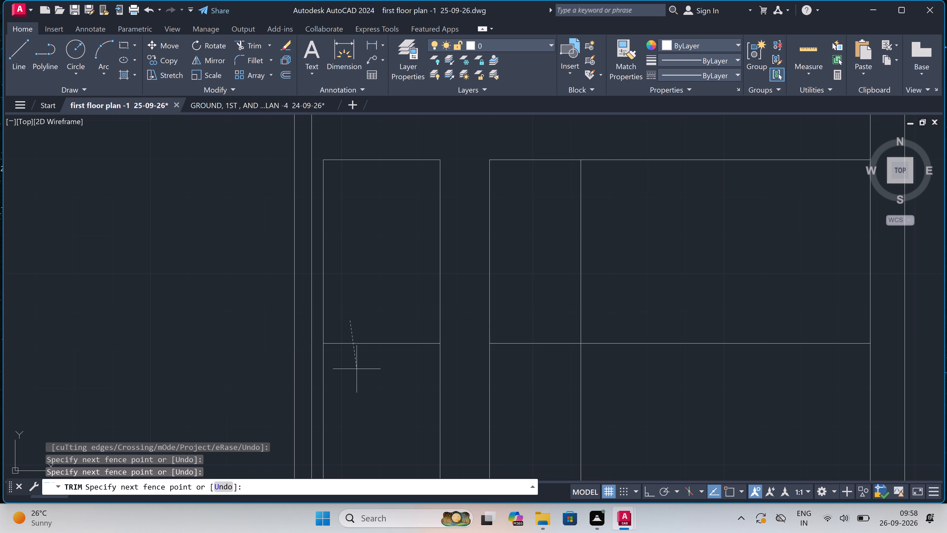
pyautogui.click(358, 370)
pyautogui.scroll(-2, 365, 355)
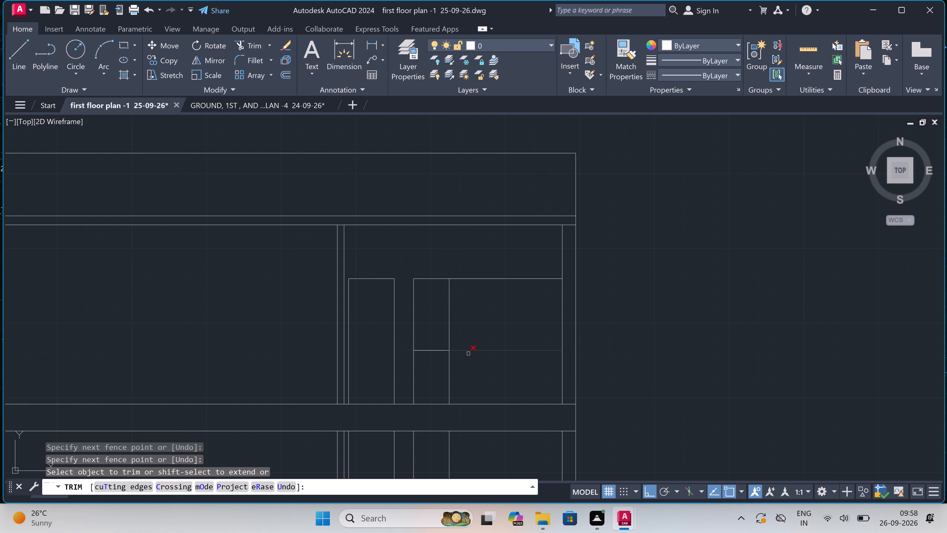
pyautogui.click(440, 342)
pyautogui.click(435, 366)
pyautogui.moveTo(484, 367); pyautogui.dragTo(485, 365)
pyautogui.click(497, 258)
# Trim all vertical lines between the eastern section's bottom line and the floor plan south of it.
pyautogui.scroll(-5, 493, 263)
pyautogui.scroll(4, 495, 280)
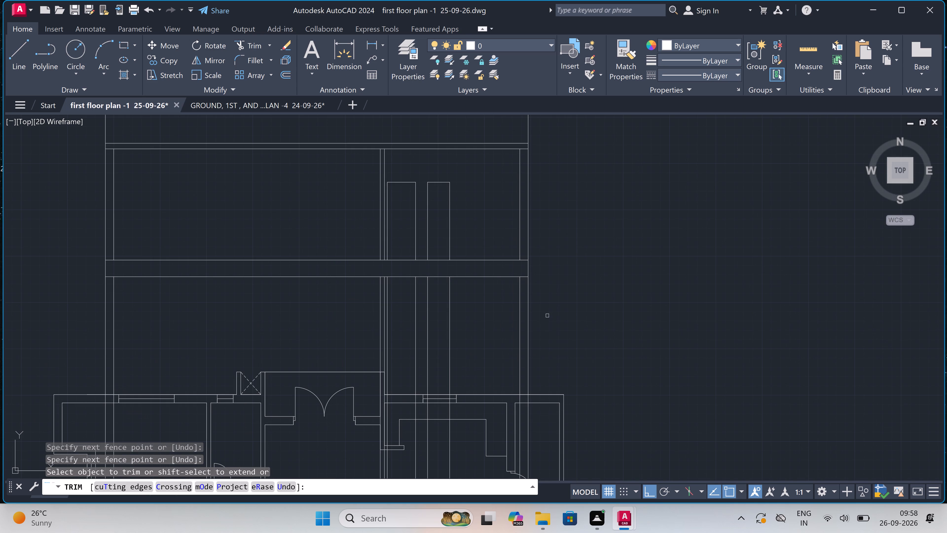
pyautogui.moveTo(548, 316); pyautogui.dragTo(533, 319)
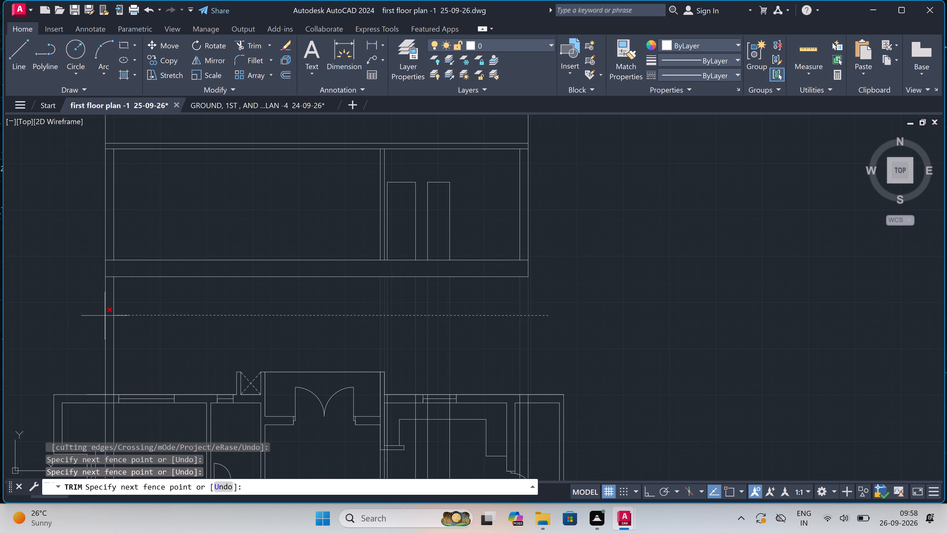
pyautogui.click(66, 316)
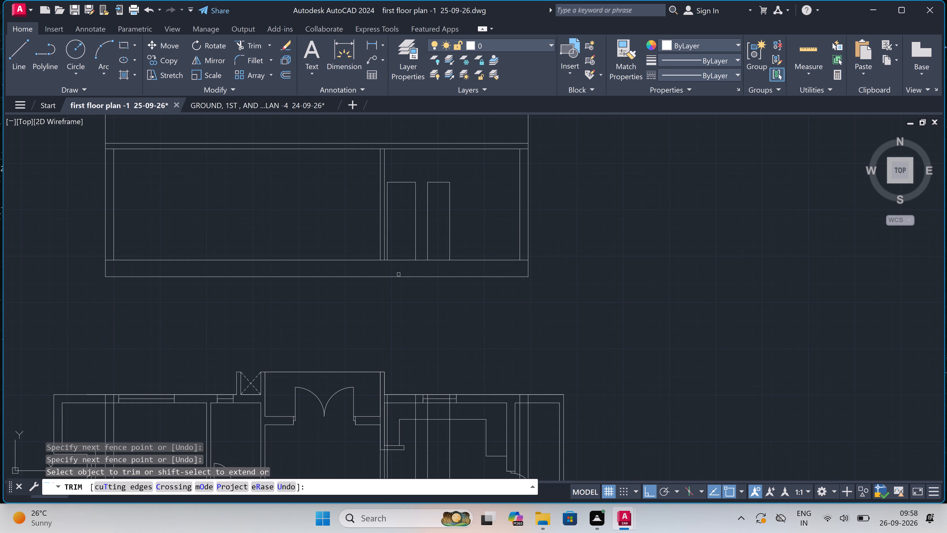
# Trim the inner vertical lines out of the top band of the western grid.
pyautogui.scroll(-5, 409, 254)
pyautogui.scroll(4, 332, 251)
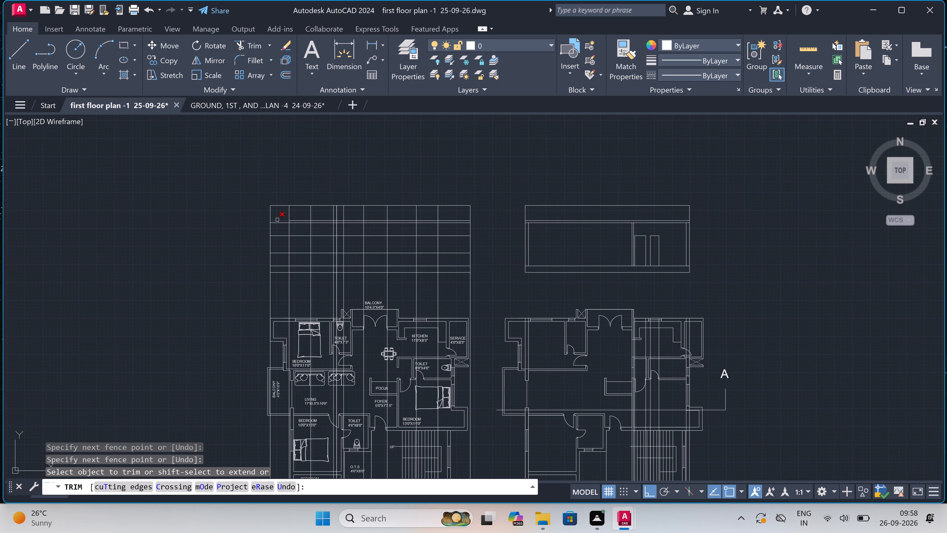
pyautogui.click(279, 217)
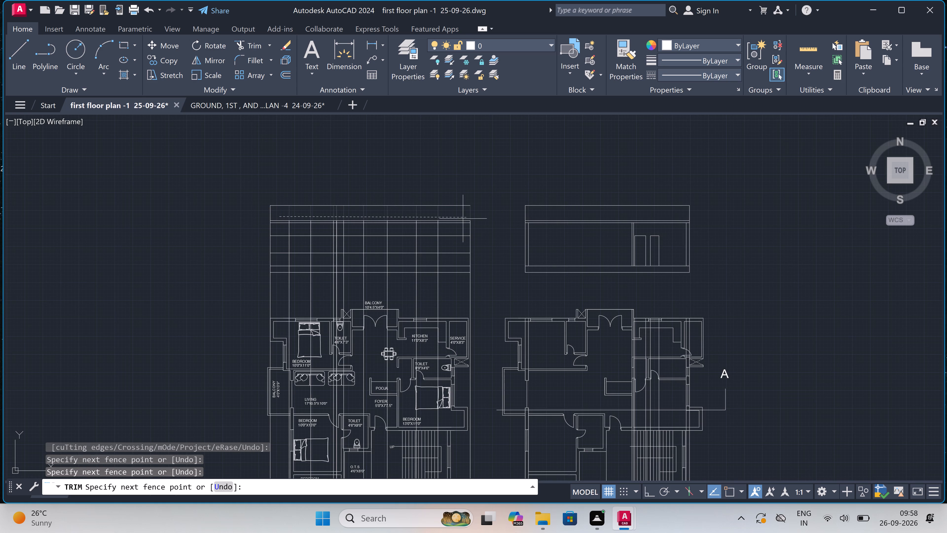
pyautogui.click(460, 218)
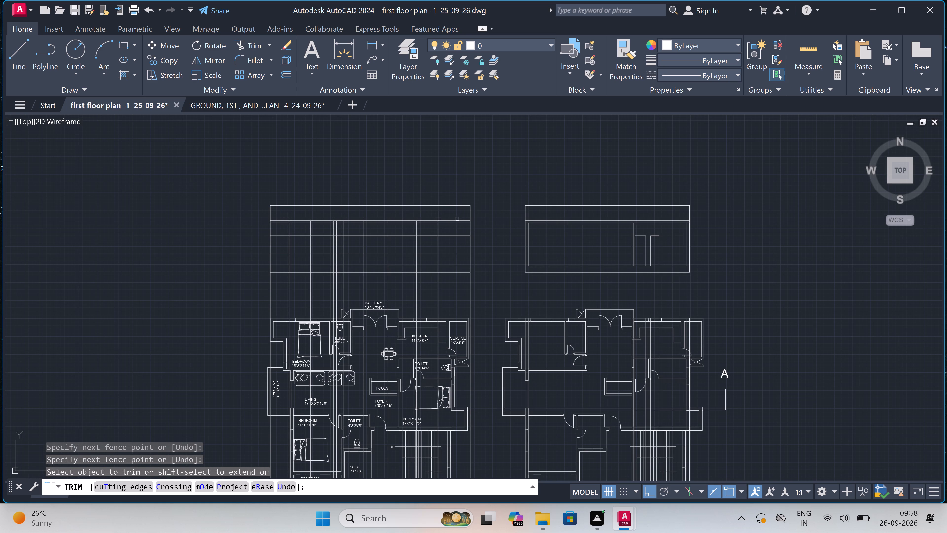
# Trim the inner vertical lines out of the thin slab band below the western grid's top band.
pyautogui.scroll(6, 457, 221)
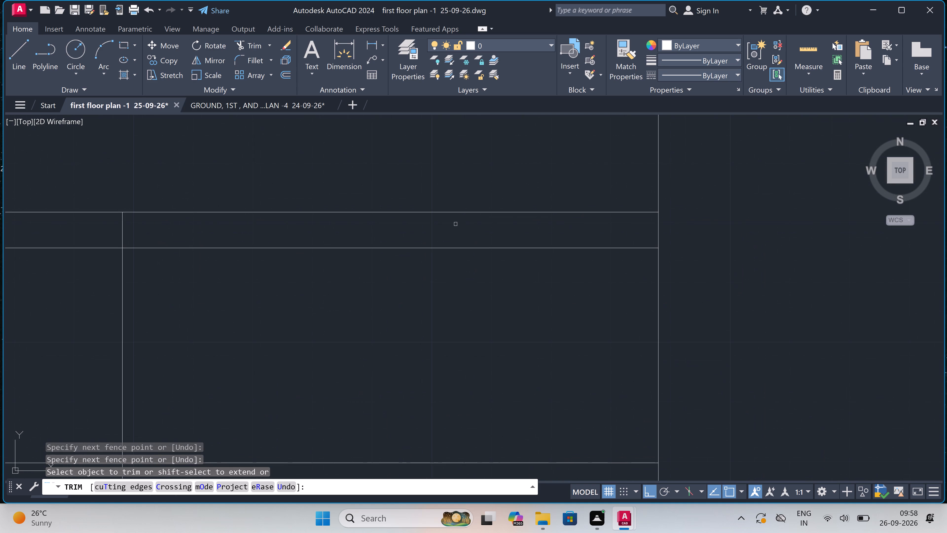
pyautogui.click(455, 226)
pyautogui.scroll(-8, 428, 234)
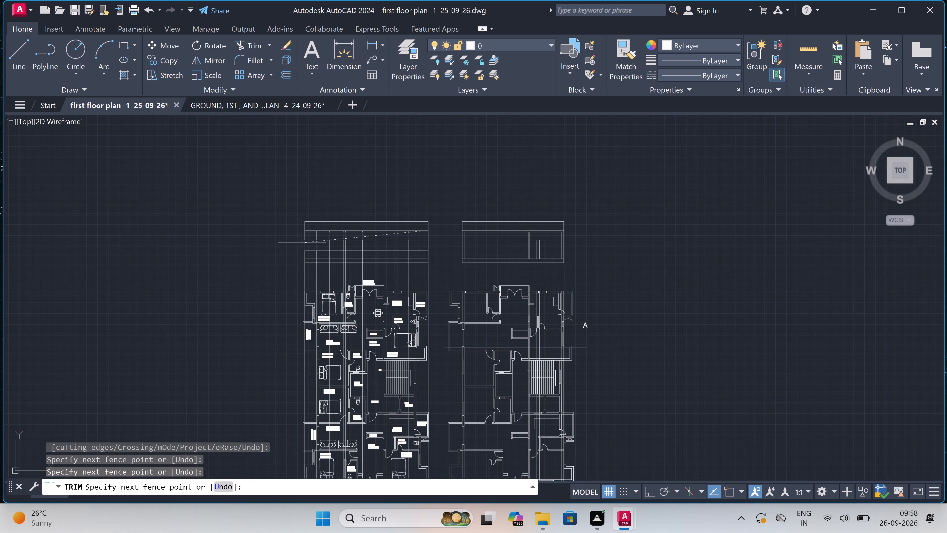
pyautogui.scroll(4, 300, 234)
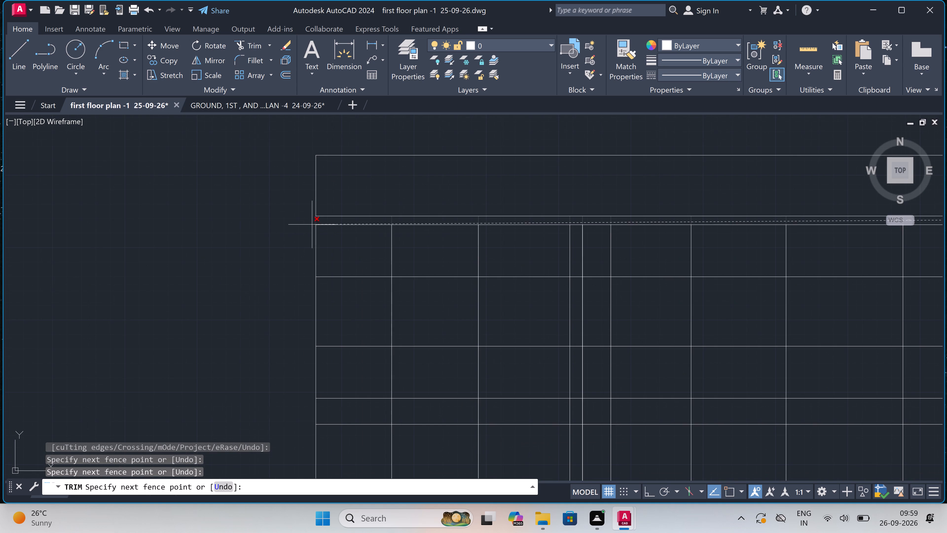
pyautogui.scroll(5, 337, 221)
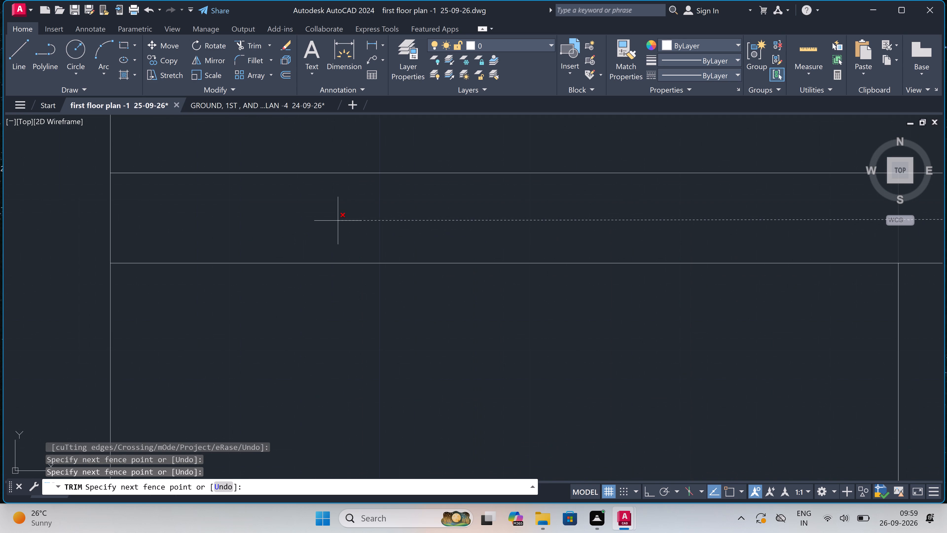
pyautogui.click(338, 220)
# Trim the two intermediate level lines in the westernmost bay of the western grid.
pyautogui.scroll(-5, 338, 219)
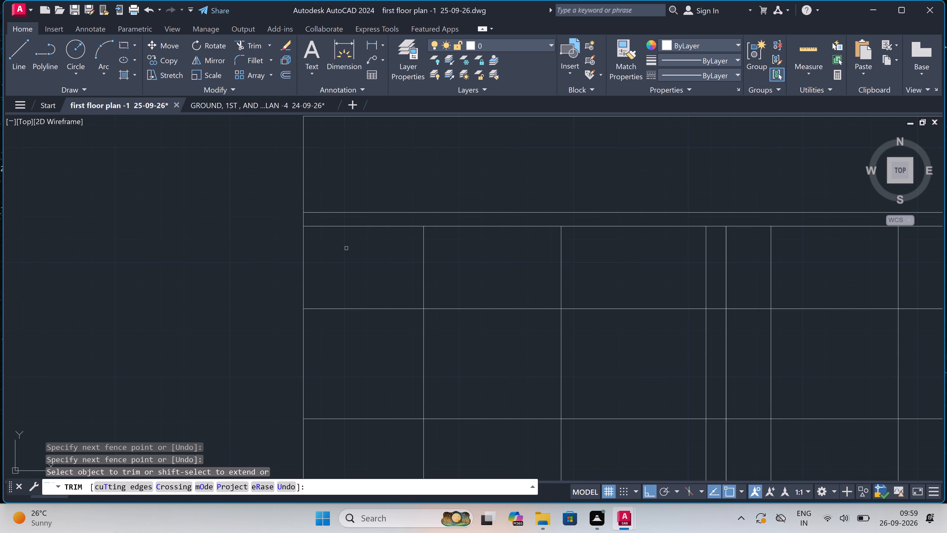
pyautogui.scroll(-5, 347, 247)
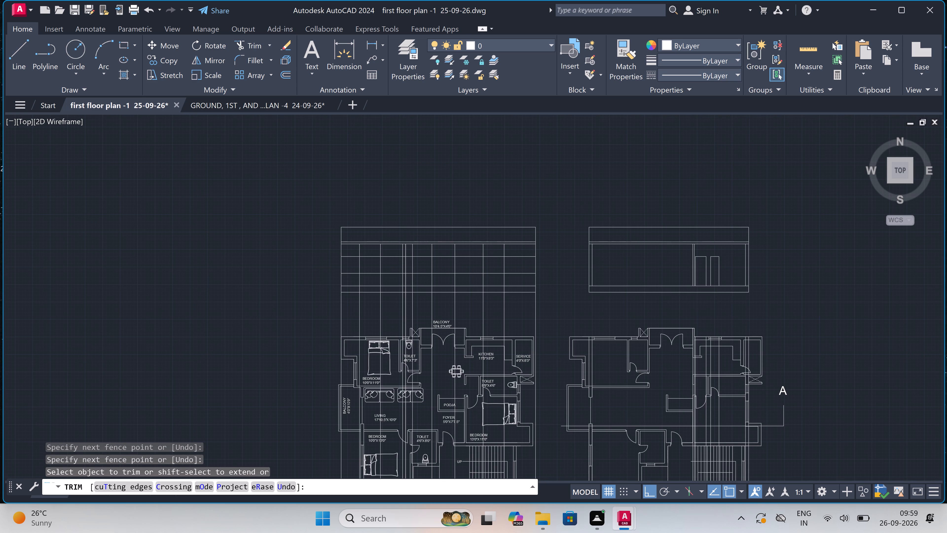
pyautogui.scroll(-1, 348, 246)
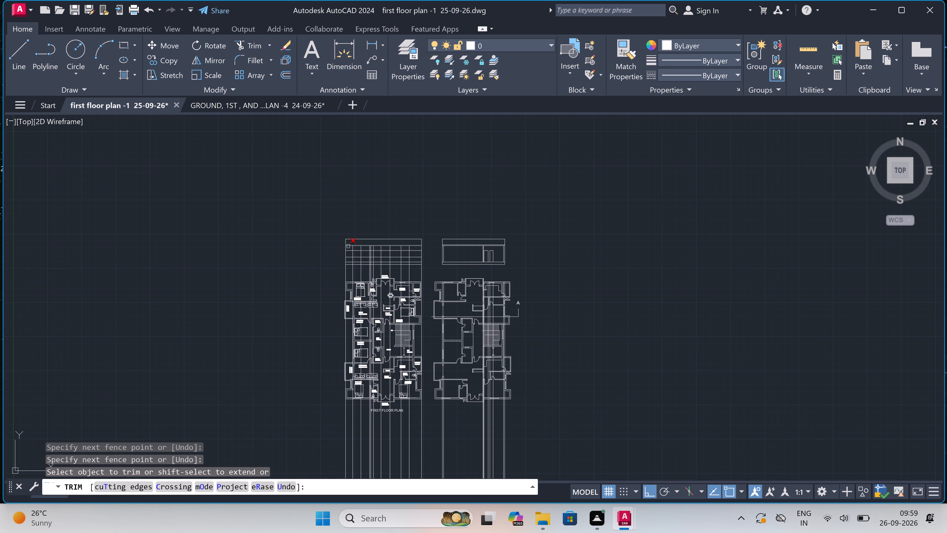
pyautogui.scroll(3, 348, 246)
pyautogui.moveTo(348, 250); pyautogui.dragTo(349, 257)
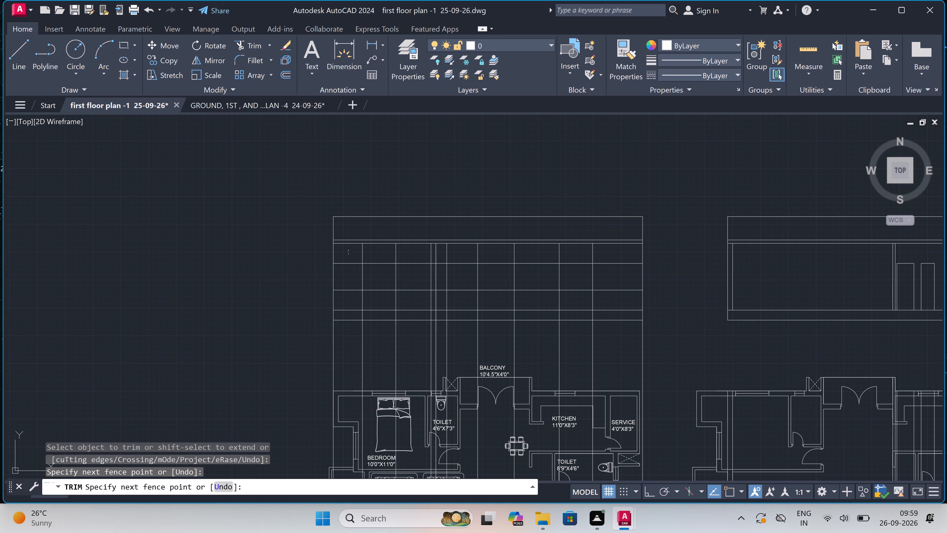
pyautogui.moveTo(350, 297); pyautogui.dragTo(350, 293)
pyautogui.doubleClick(352, 259)
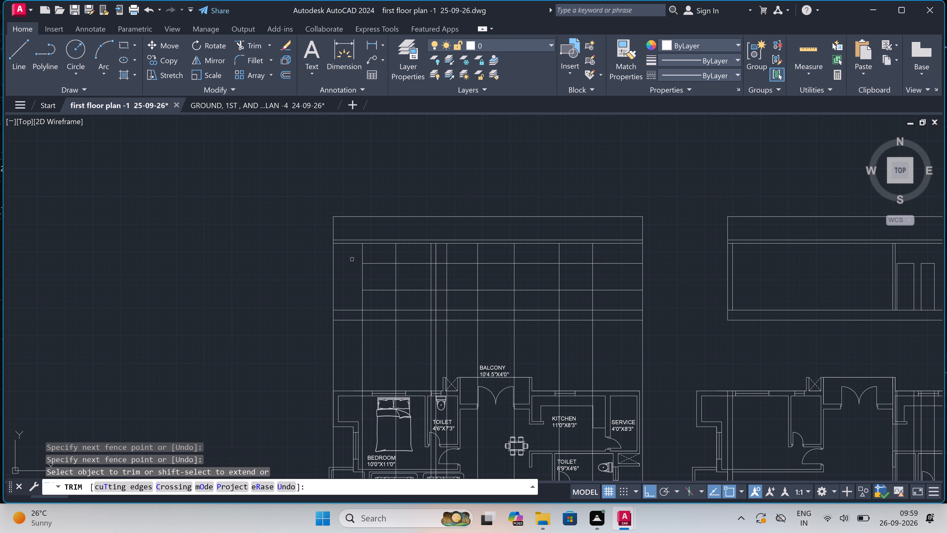
# Trim the grid lines above, east of and below the bedroom window in the western elevation, leaving a rectangular window outline.
pyautogui.click(352, 257)
pyautogui.click(424, 264)
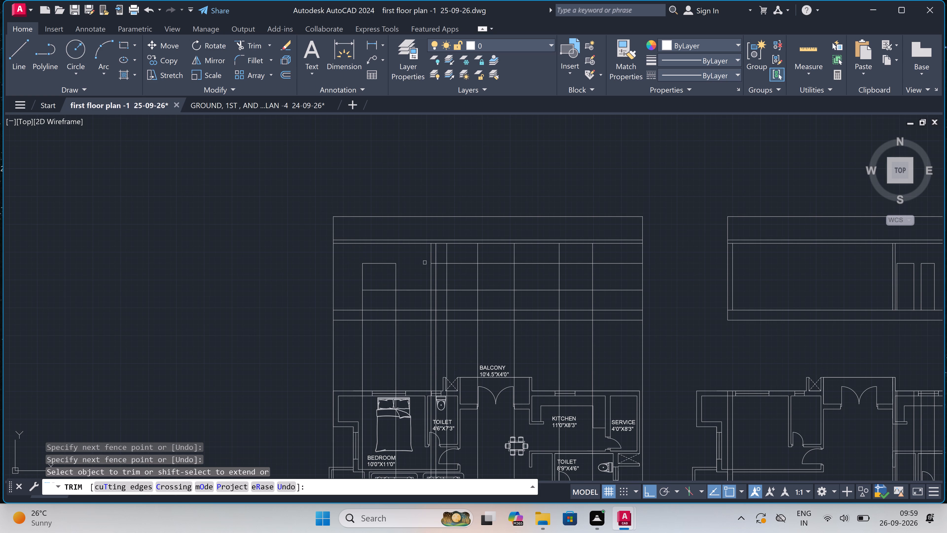
pyautogui.click(425, 263)
pyautogui.click(419, 304)
pyautogui.moveTo(415, 303); pyautogui.dragTo(412, 304)
pyautogui.click(364, 294)
pyautogui.doubleClick(363, 295)
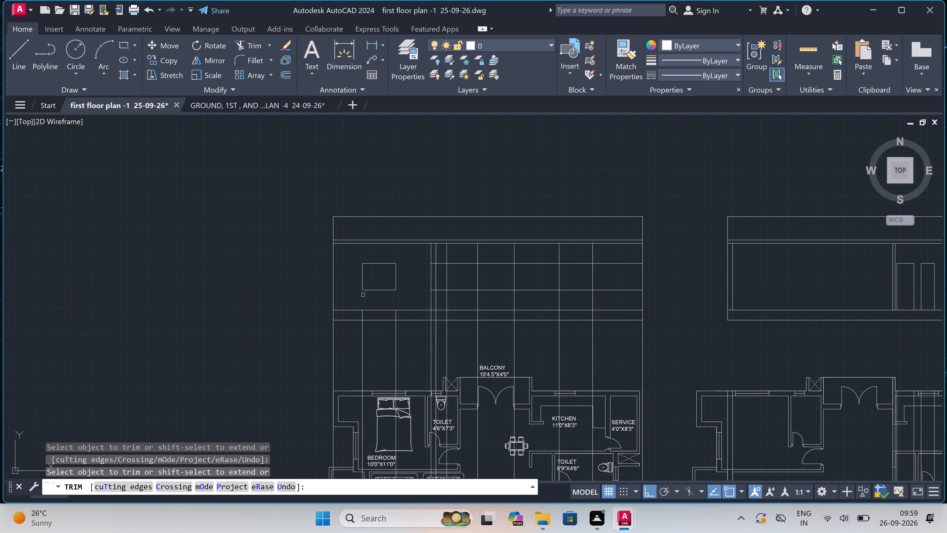
# Trim the inner vertical lines out of the bottom slab band of the western elevation.
pyautogui.click(345, 316)
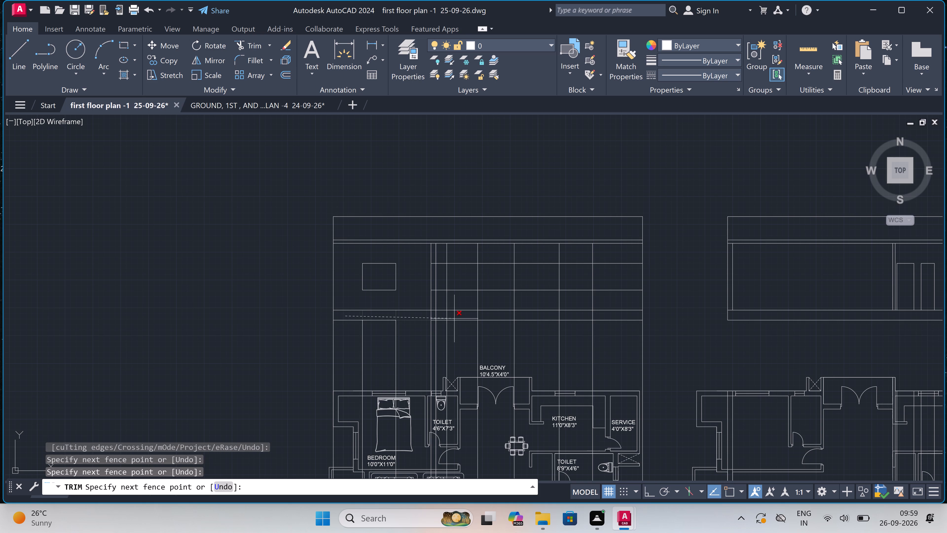
pyautogui.click(613, 314)
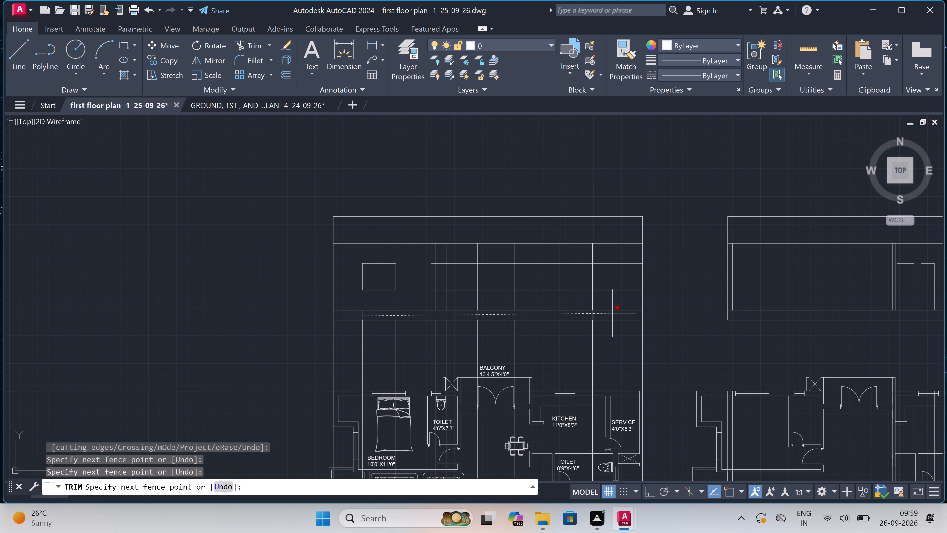
# Trim the lines around the narrow opening above the toilet in the western elevation, leaving a narrow full-height opening outline.
pyautogui.scroll(-3, 455, 272)
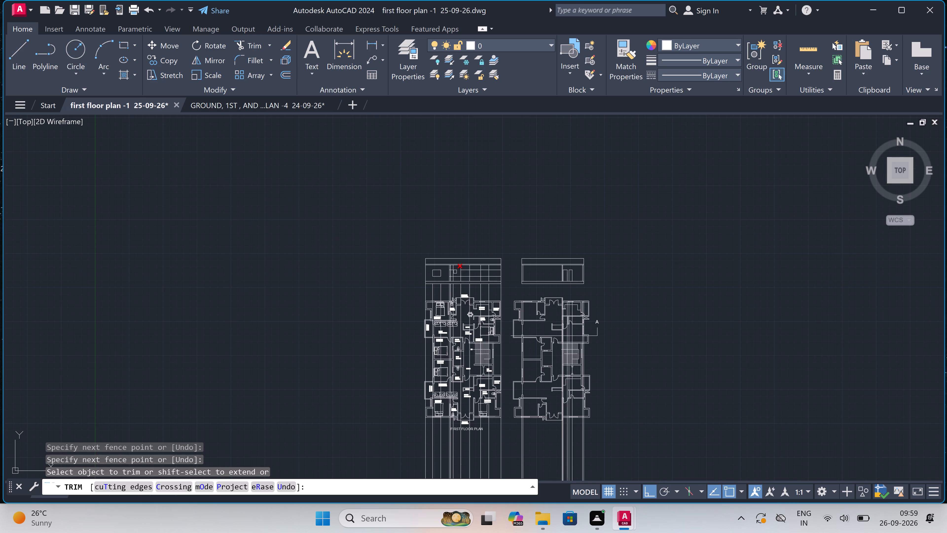
pyautogui.scroll(4, 445, 268)
pyautogui.click(459, 272)
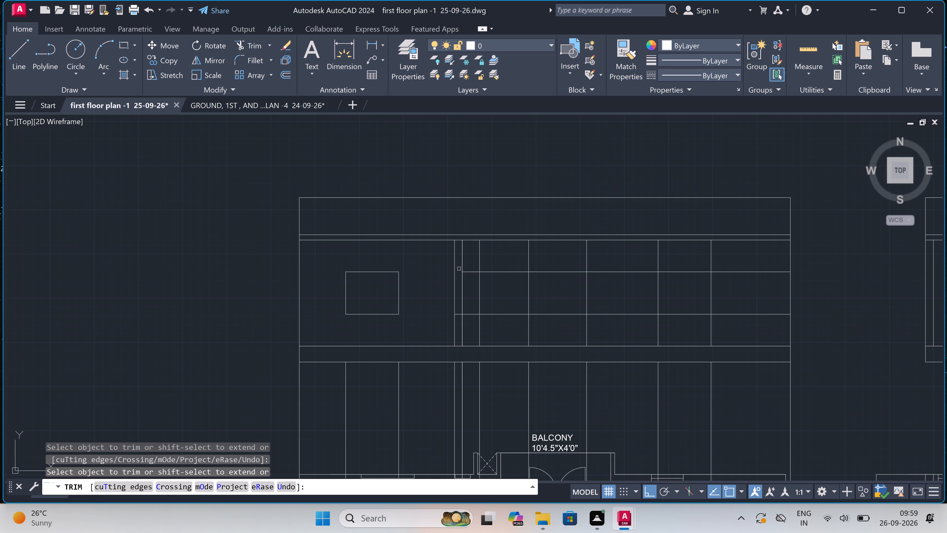
pyautogui.click(459, 263)
pyautogui.click(493, 258)
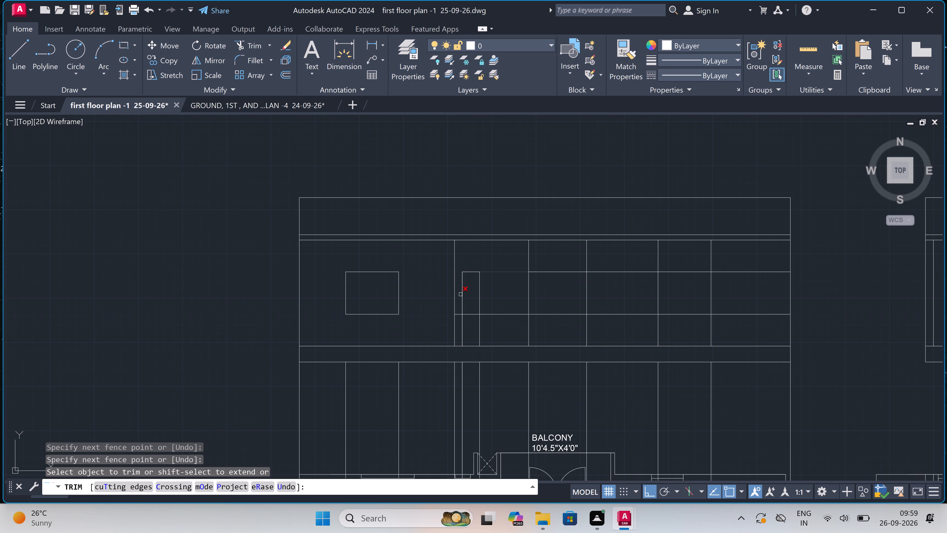
pyautogui.click(458, 316)
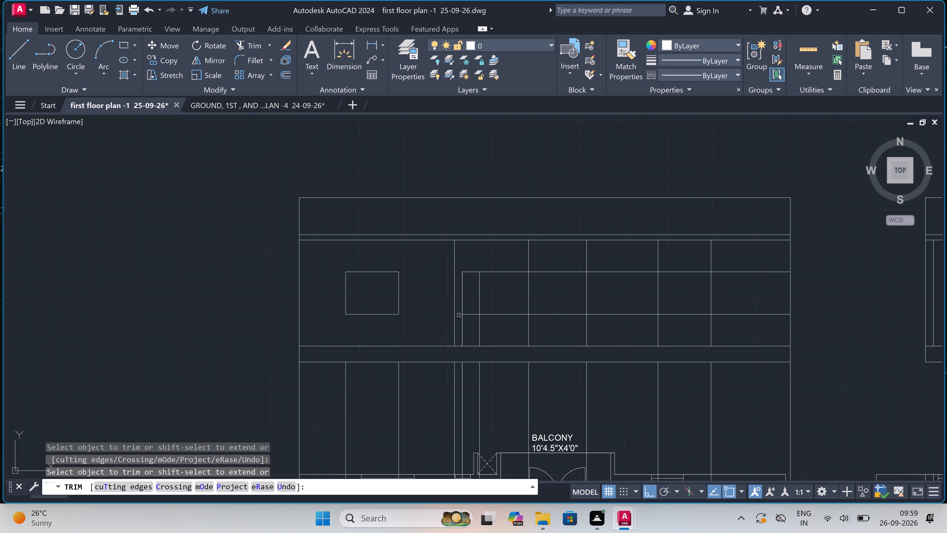
pyautogui.click(475, 313)
pyautogui.moveTo(511, 323); pyautogui.dragTo(512, 321)
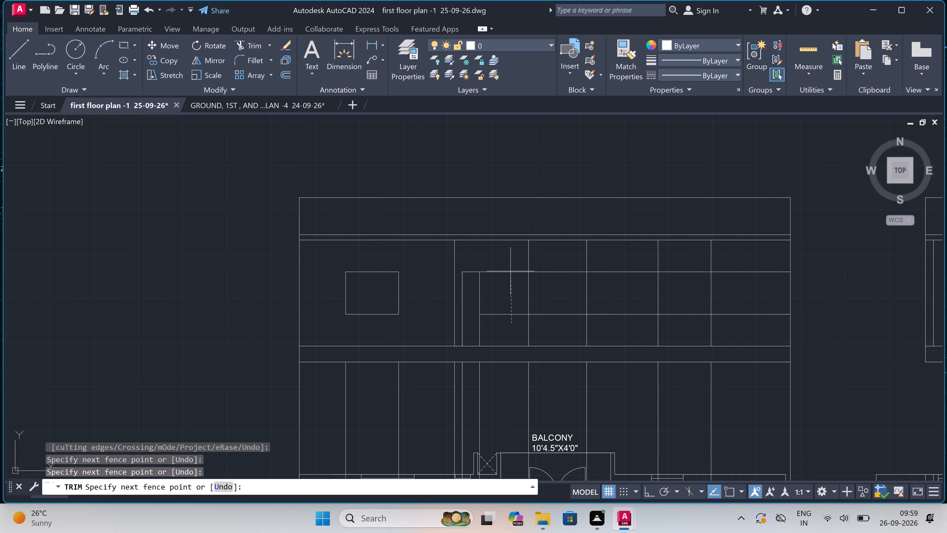
pyautogui.click(512, 265)
# Trim the lines above, east of and across the balcony door in the western elevation, leaving a door outline down to the slab.
pyautogui.doubleClick(512, 265)
pyautogui.click(599, 262)
pyautogui.moveTo(601, 263); pyautogui.dragTo(603, 268)
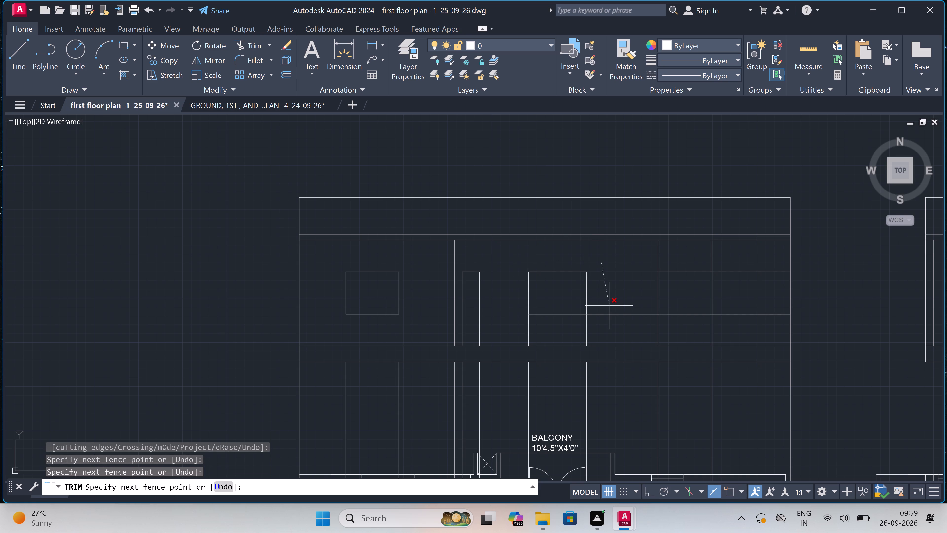
pyautogui.click(612, 319)
pyautogui.click(560, 314)
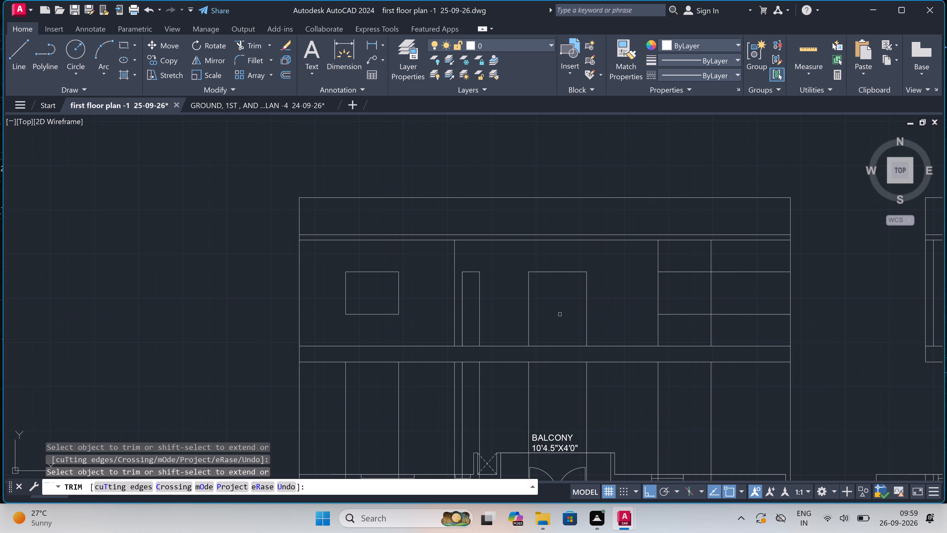
# Trim the lines above, east of and below the kitchen window in the western elevation, leaving a rectangular window outline.
pyautogui.scroll(-3, 551, 290)
pyautogui.scroll(-2, 527, 267)
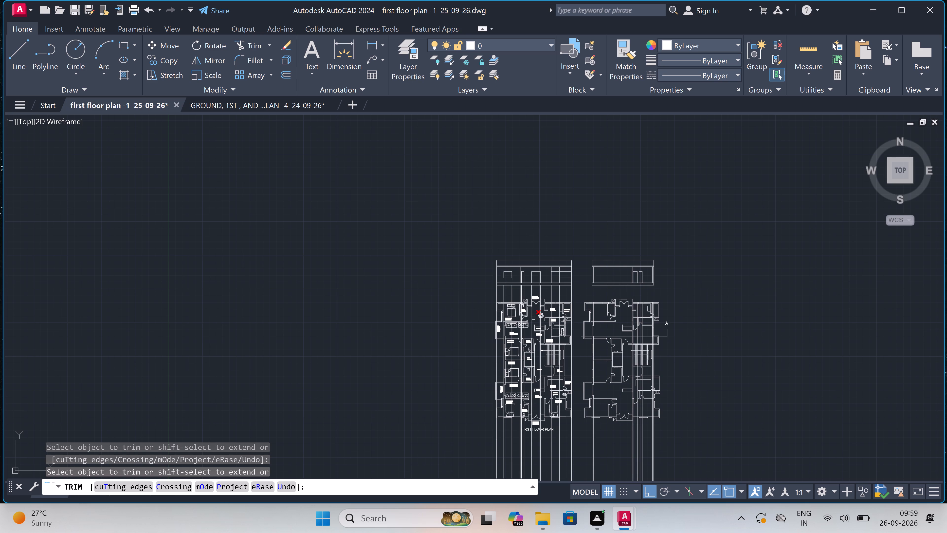
pyautogui.scroll(2, 555, 390)
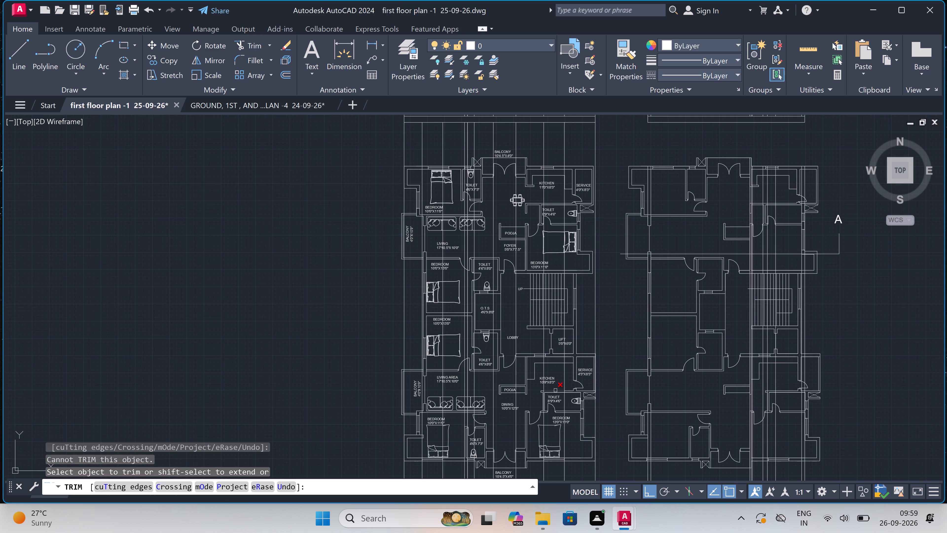
pyautogui.scroll(-1, 556, 390)
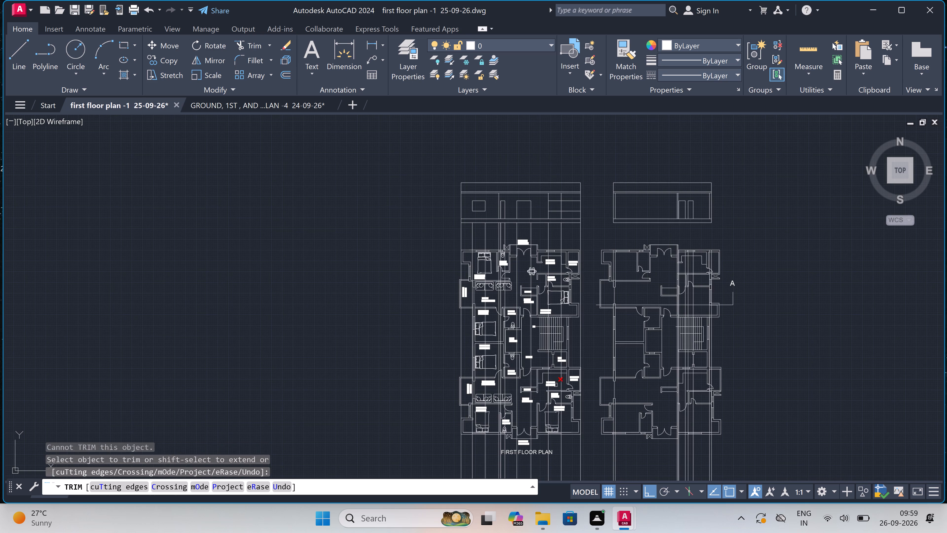
pyautogui.scroll(3, 551, 193)
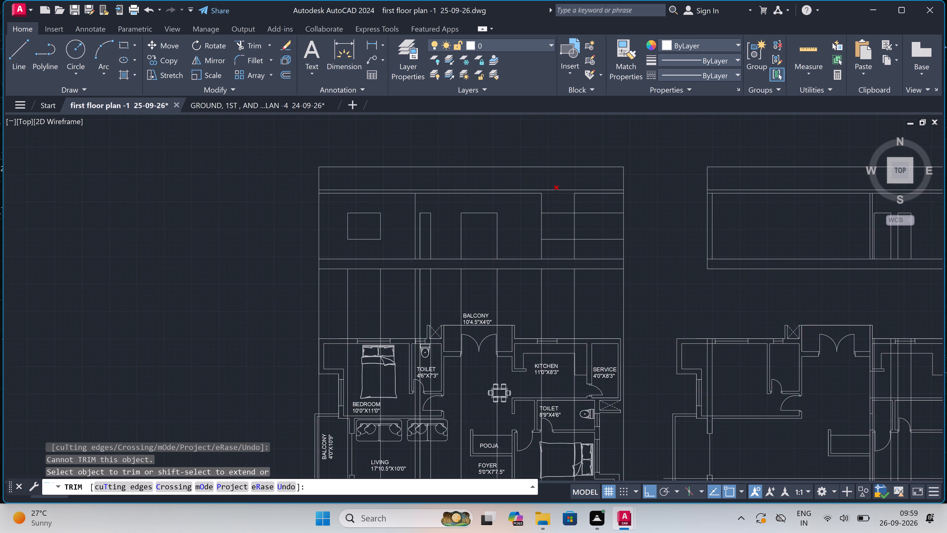
pyautogui.click(531, 209)
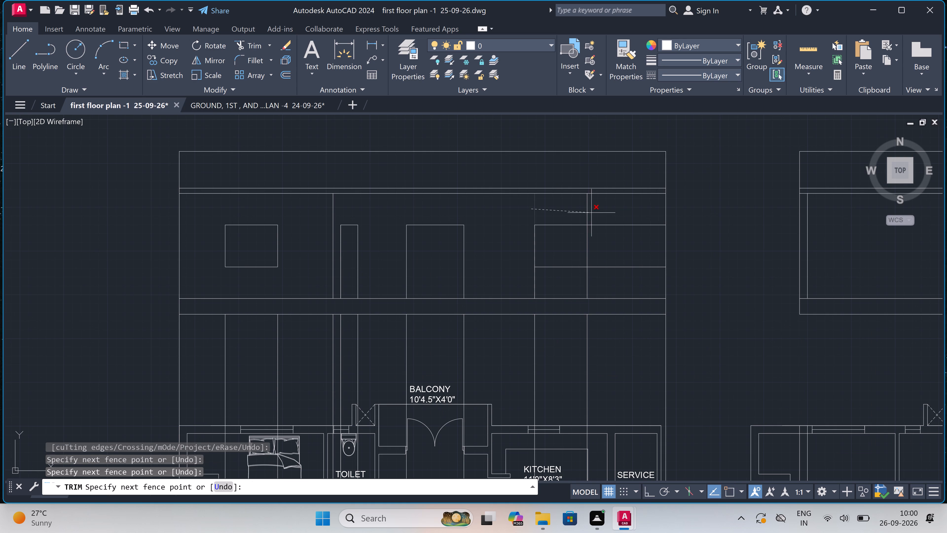
pyautogui.click(605, 214)
pyautogui.moveTo(607, 214); pyautogui.dragTo(607, 217)
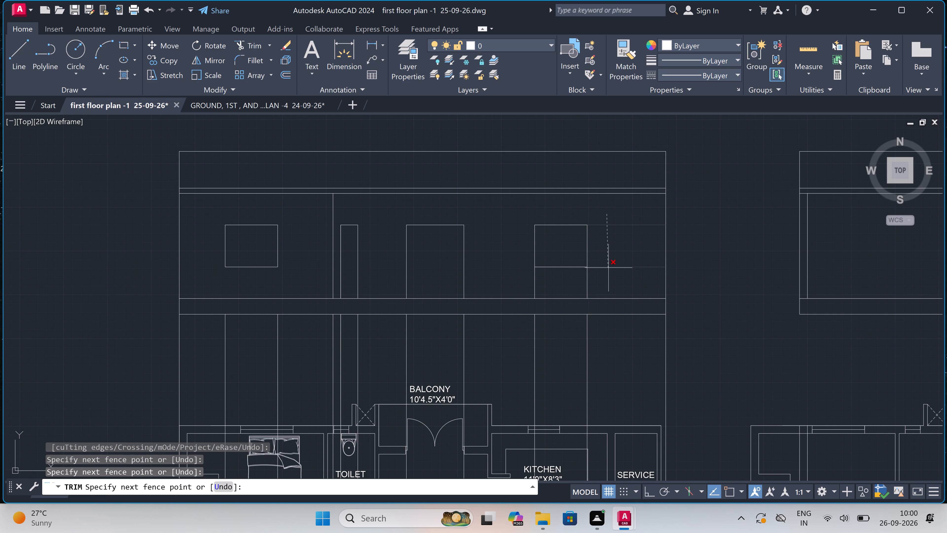
pyautogui.click(608, 268)
pyautogui.click(609, 269)
pyautogui.click(610, 277)
pyautogui.moveTo(610, 277); pyautogui.dragTo(608, 276)
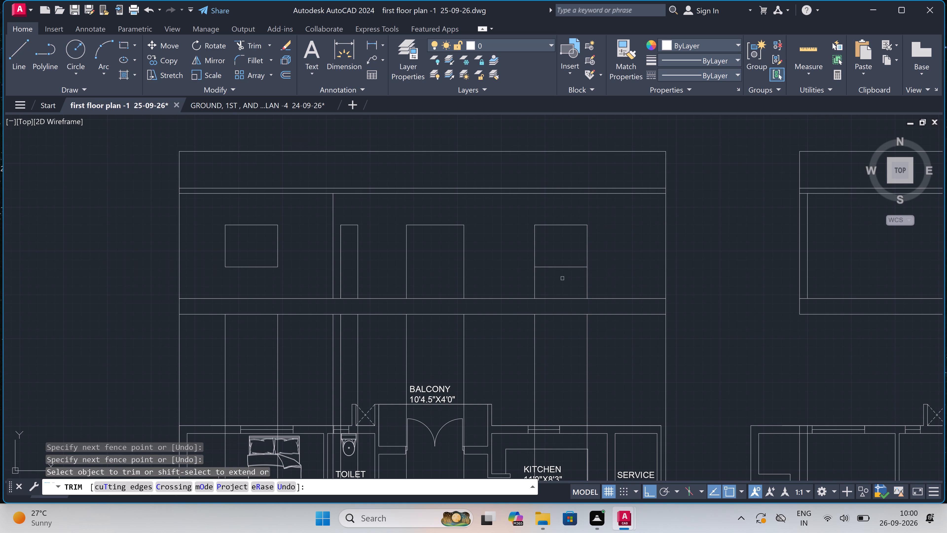
pyautogui.click(523, 280)
pyautogui.click(605, 272)
# Trim all vertical lines between the western elevation's bottom line and the floor plan south of it.
pyautogui.scroll(-3, 605, 273)
pyautogui.scroll(2, 619, 293)
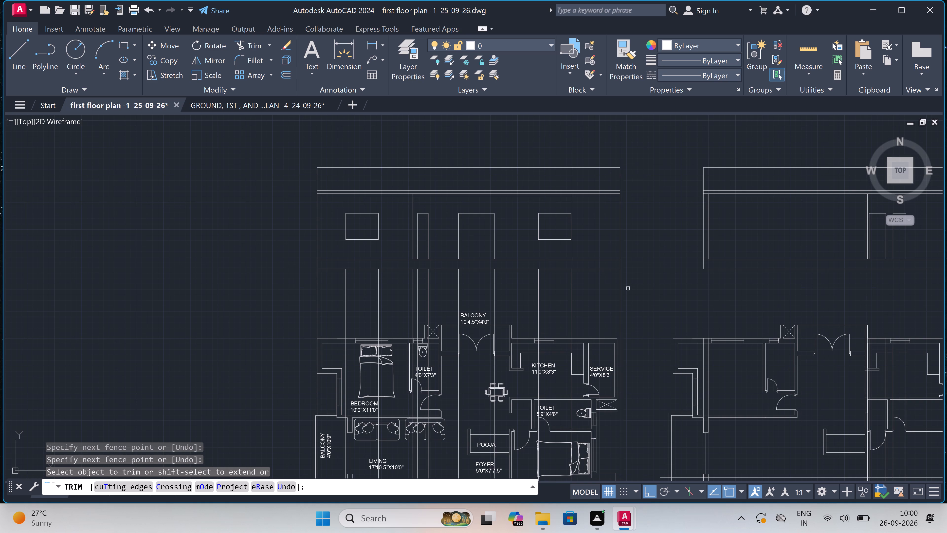
pyautogui.click(627, 281)
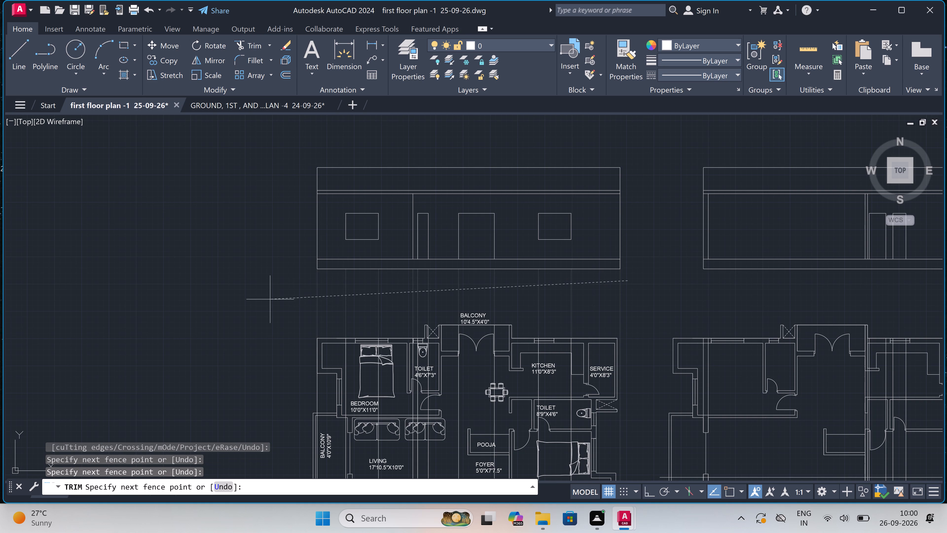
pyautogui.click(271, 286)
# Delete the leftover vertical projection lines extending south of both first floor plans.
pyautogui.scroll(-5, 458, 225)
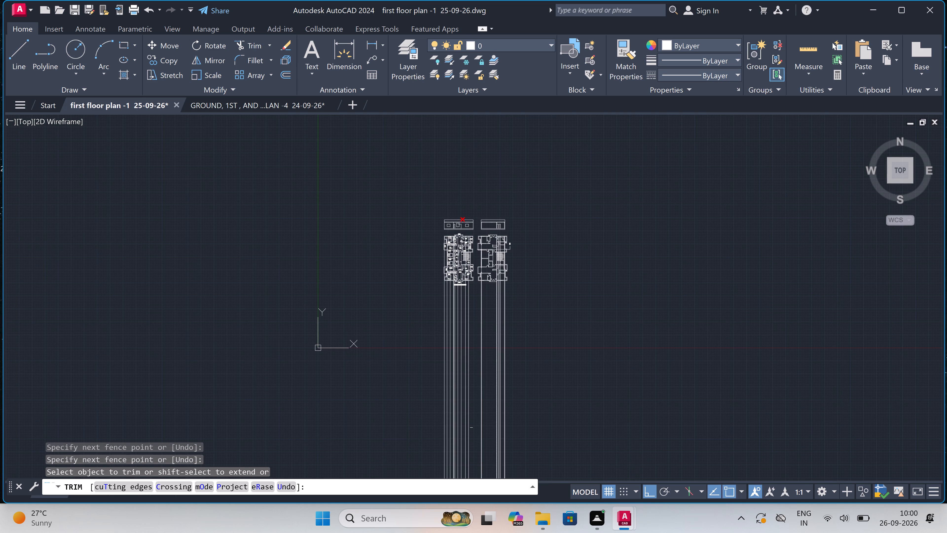
pyautogui.scroll(2, 458, 305)
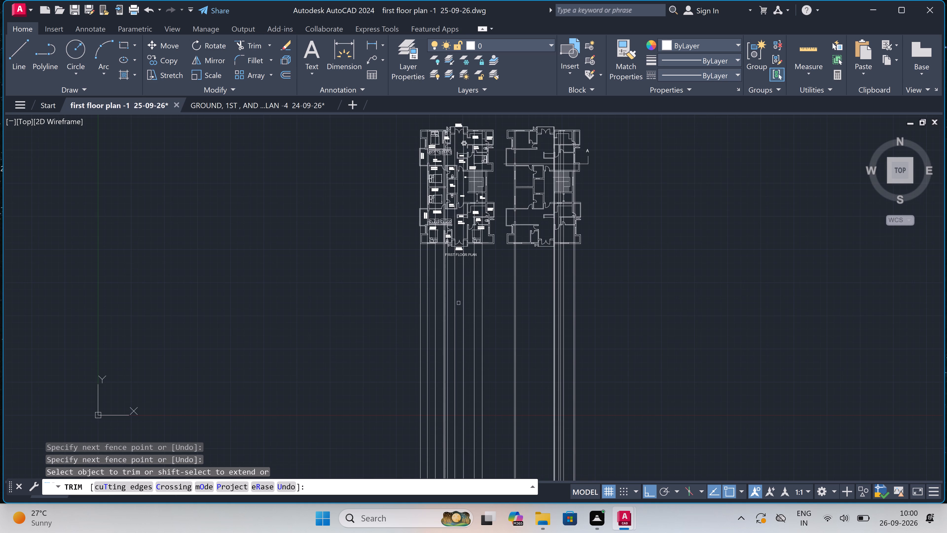
pyautogui.press('Escape')
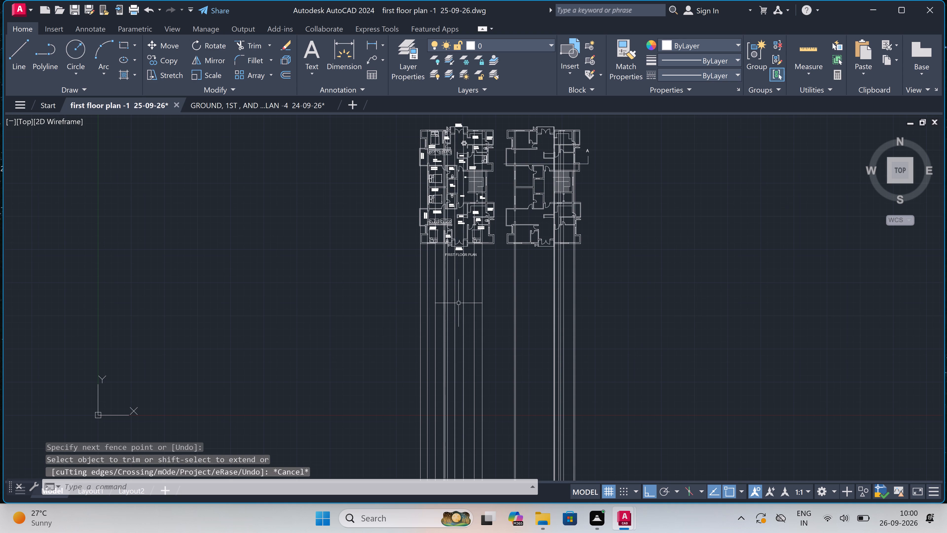
pyautogui.moveTo(597, 285); pyautogui.dragTo(597, 289)
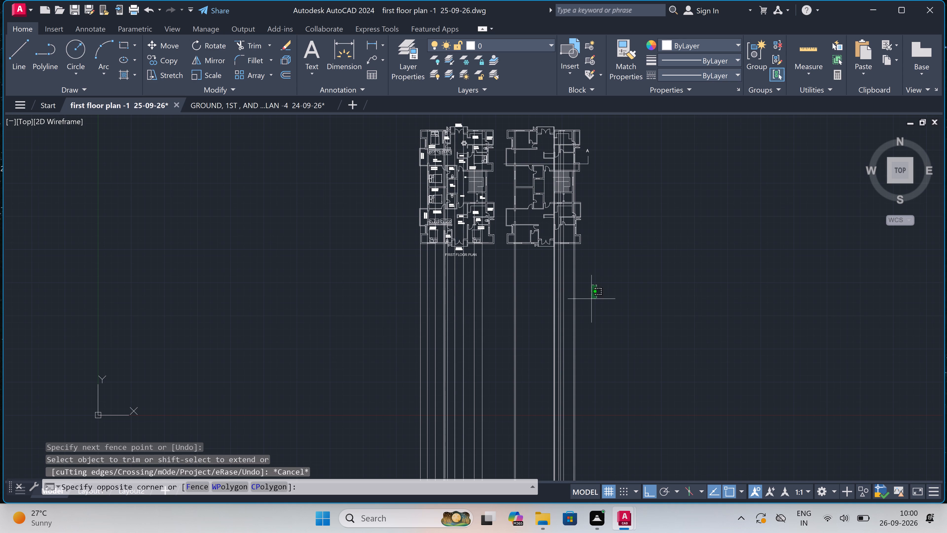
pyautogui.click(395, 392)
pyautogui.press('Delete')
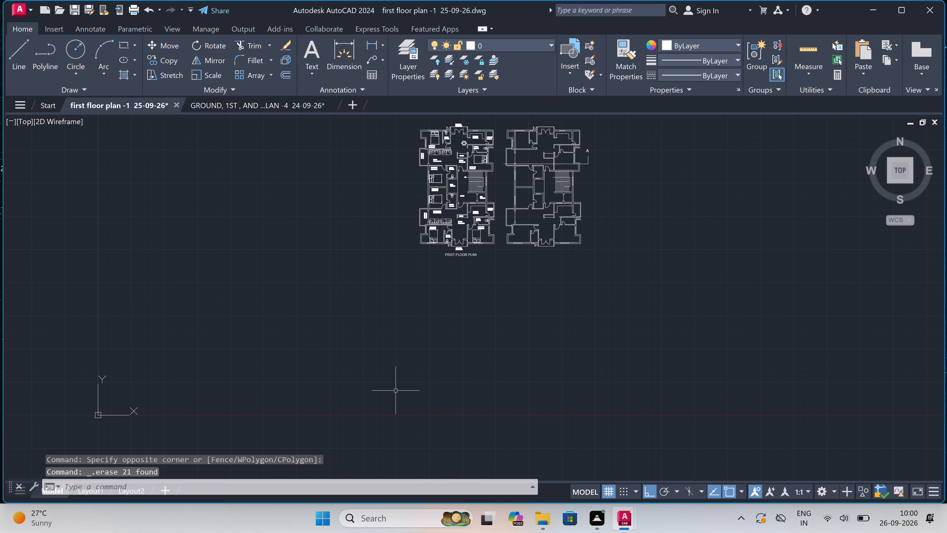
# Draw a horizontal line across the narrow toilet opening in the western elevation, level with the bedroom window's sill.
pyautogui.scroll(-2, 393, 419)
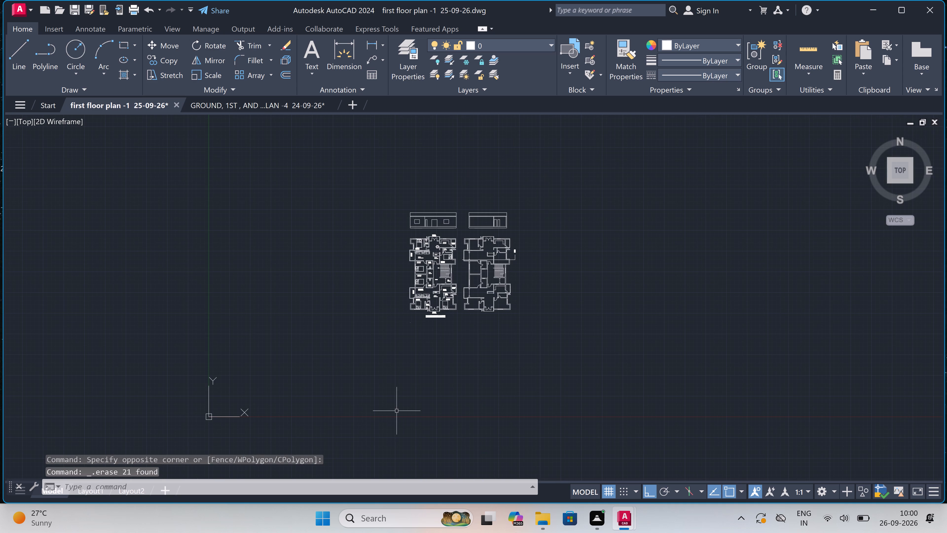
pyautogui.scroll(2, 412, 301)
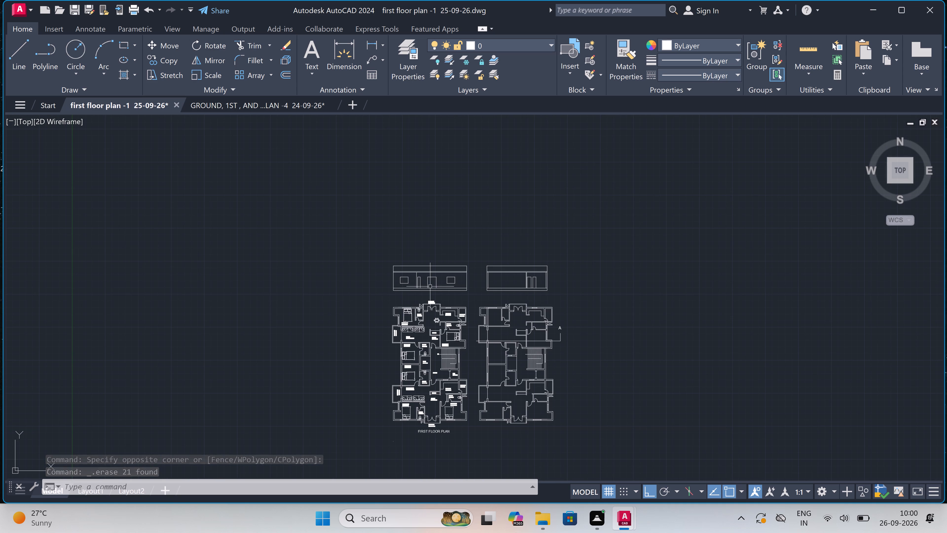
pyautogui.scroll(3, 430, 287)
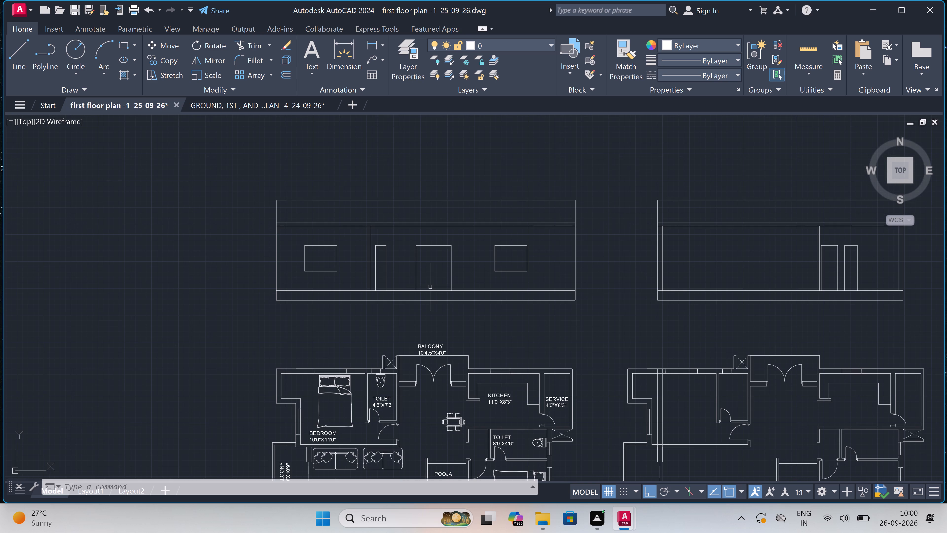
pyautogui.write('L')
pyautogui.press('space')
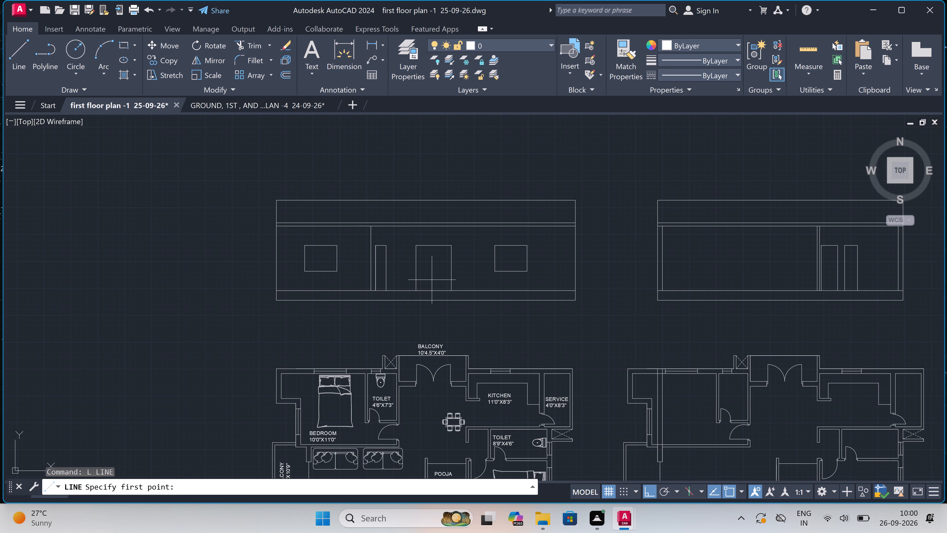
pyautogui.scroll(-3, 432, 280)
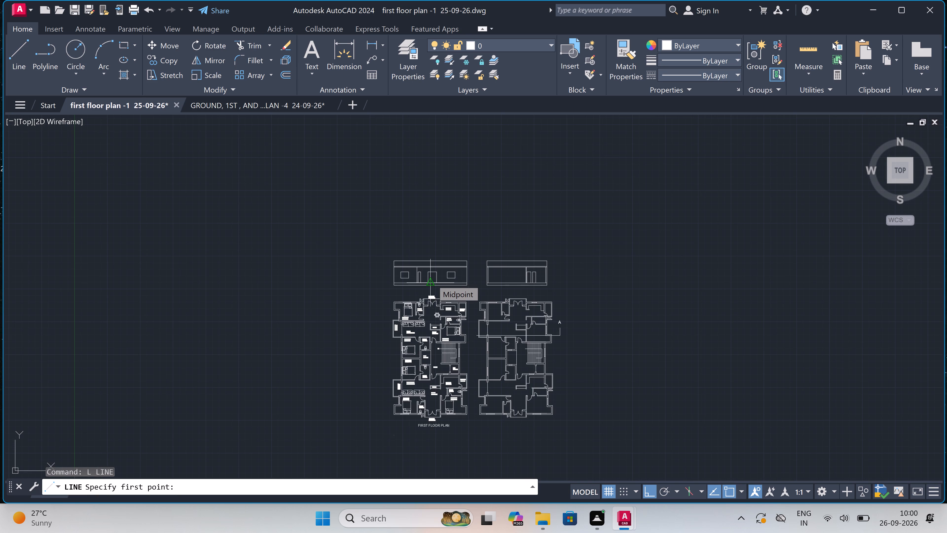
pyautogui.scroll(1, 409, 385)
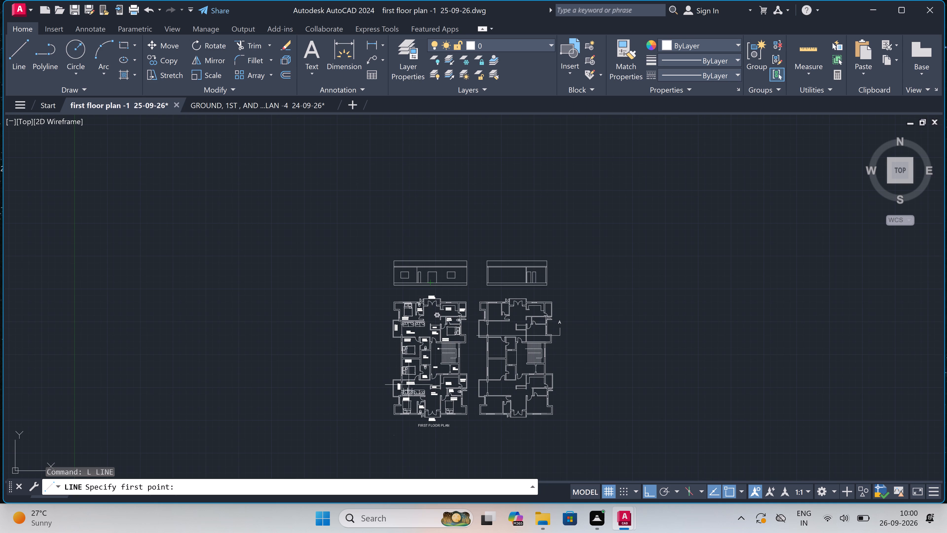
pyautogui.scroll(1, 409, 385)
pyautogui.scroll(-2, 409, 385)
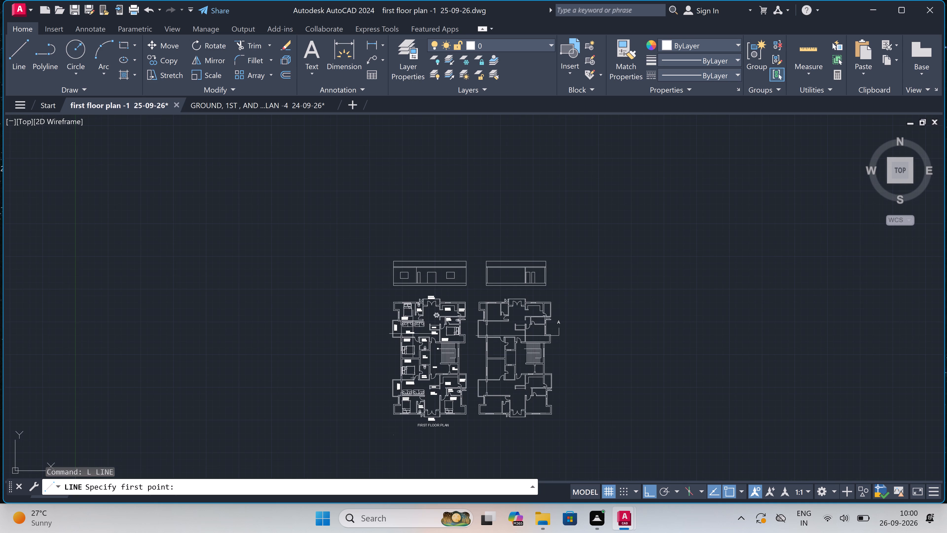
pyautogui.scroll(3, 416, 269)
pyautogui.scroll(2, 415, 310)
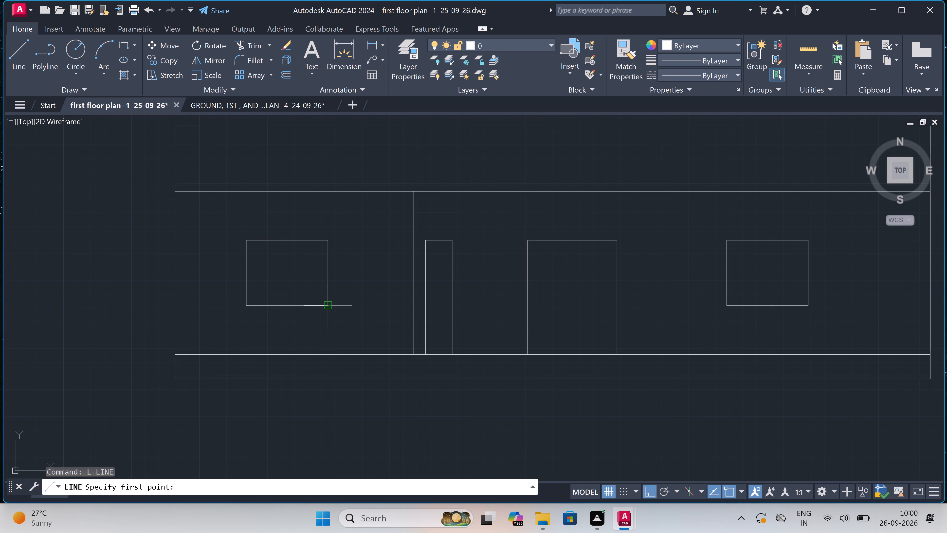
pyautogui.click(424, 307)
pyautogui.click(452, 307)
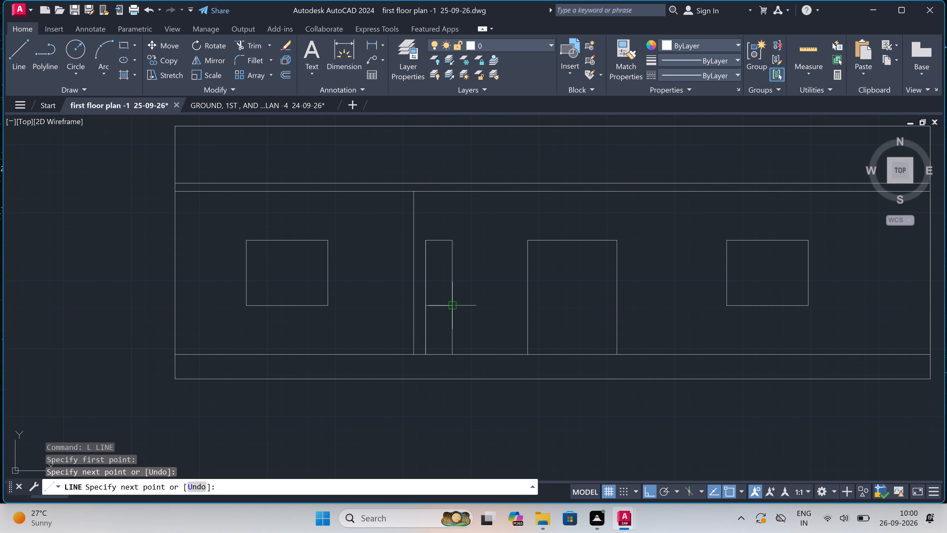
pyautogui.press('Escape')
# Trim both sides of the narrow toilet opening below its new sill line in the western elevation, leaving a window outline.
pyautogui.write('TR')
pyautogui.press('space')
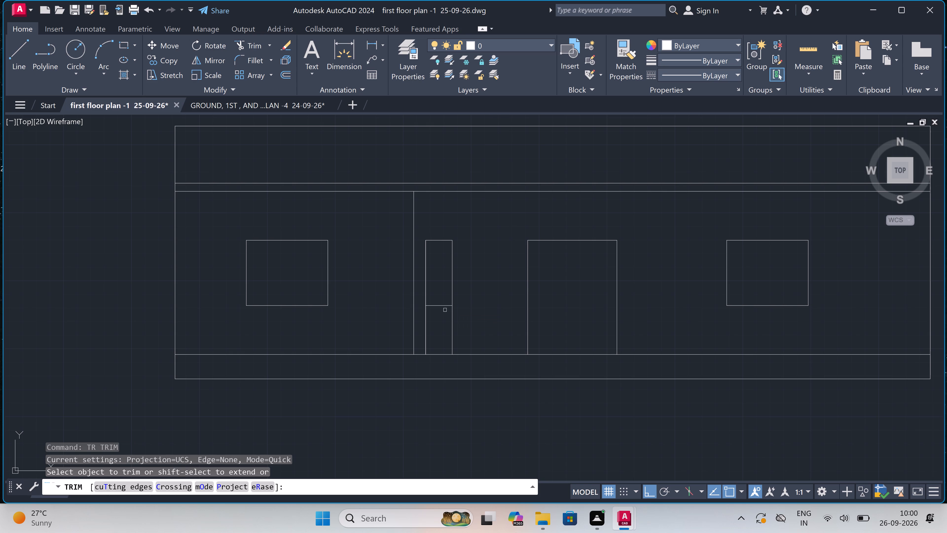
pyautogui.moveTo(421, 327); pyautogui.dragTo(425, 327)
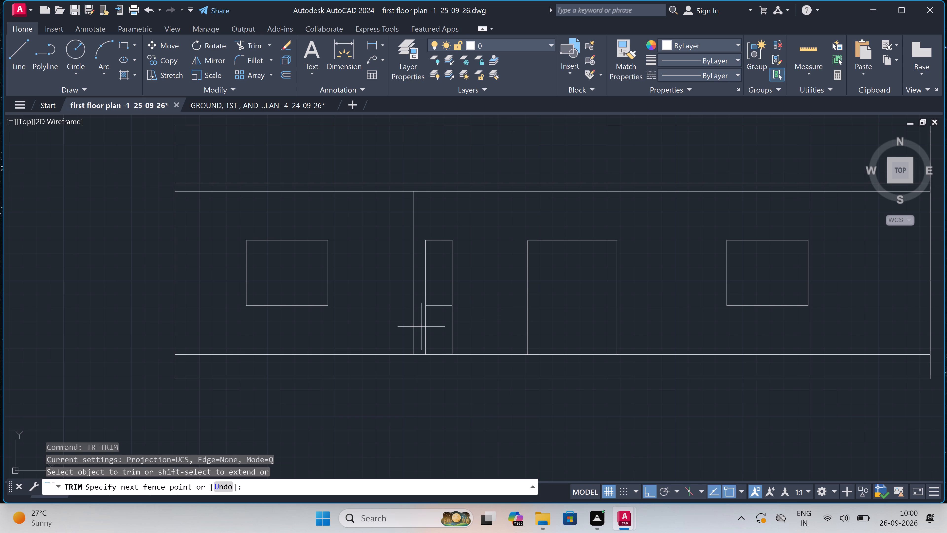
pyautogui.doubleClick(450, 327)
pyautogui.click(451, 327)
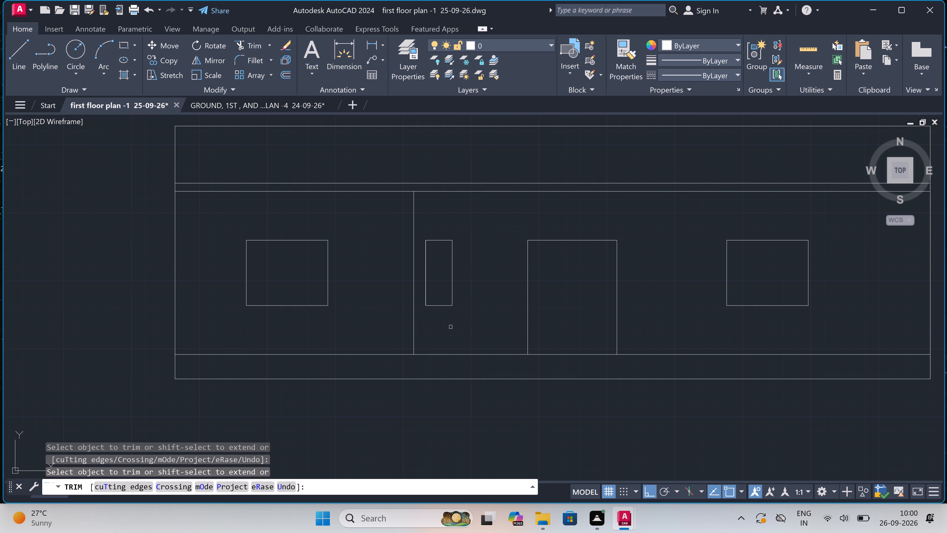
pyautogui.press('Escape')
# Draw a vertical line between the balcony door and kitchen window in the western elevation, from the floor line to the ceiling line.
pyautogui.write('L')
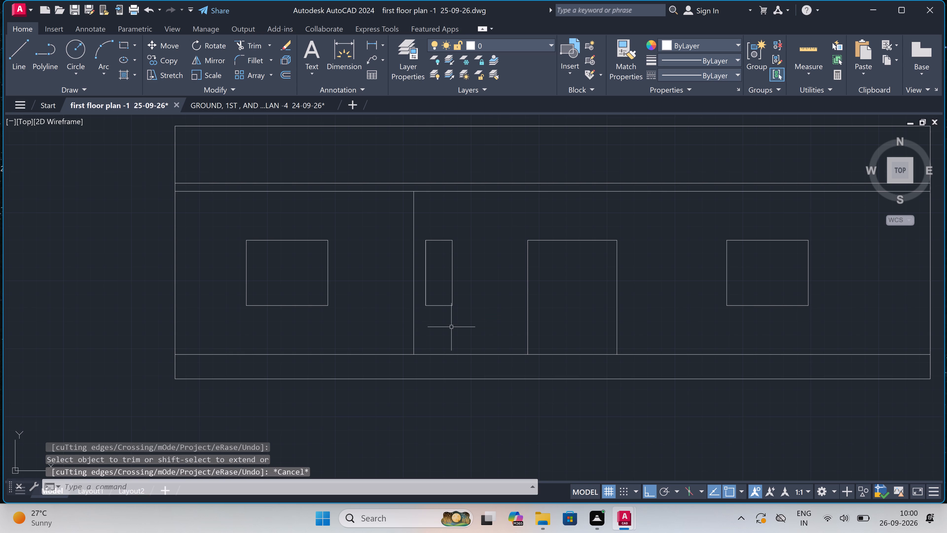
pyautogui.press('space')
pyautogui.scroll(-5, 459, 303)
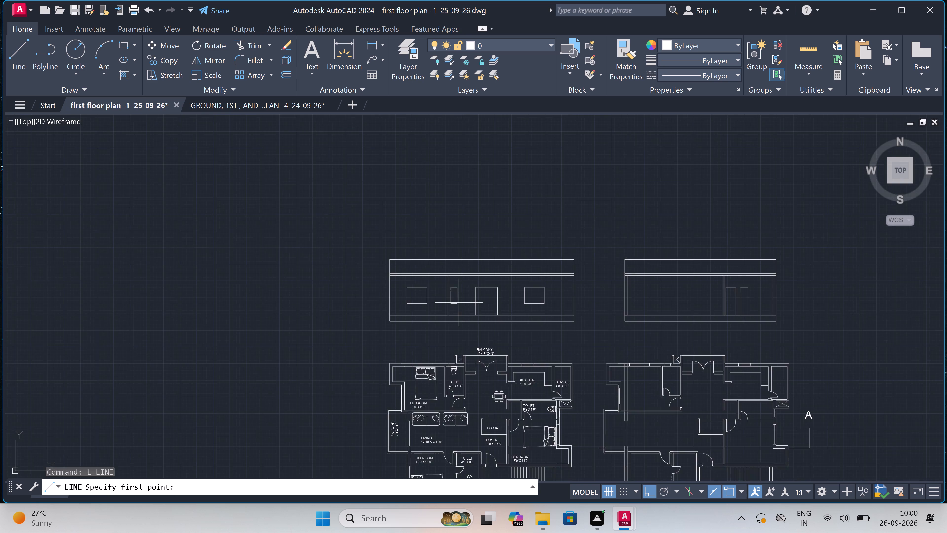
pyautogui.scroll(2, 474, 298)
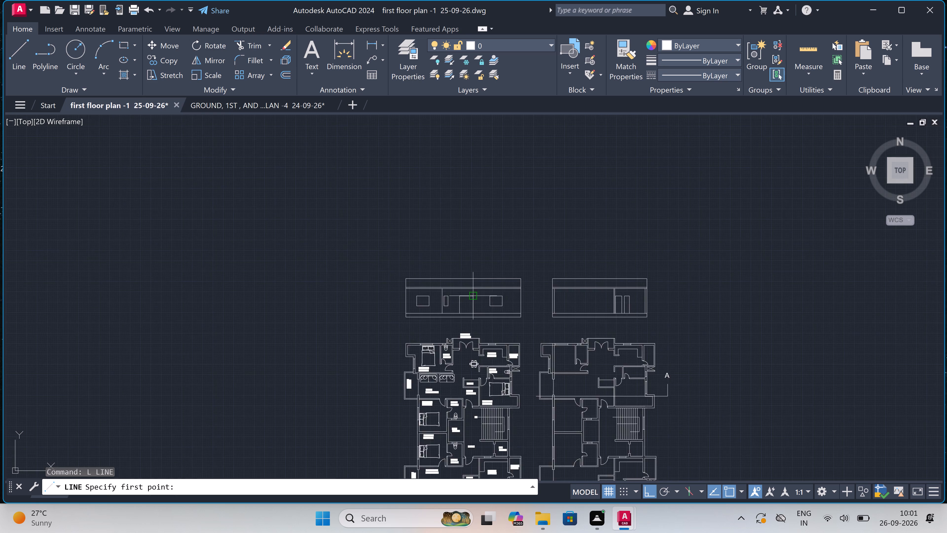
pyautogui.click(484, 323)
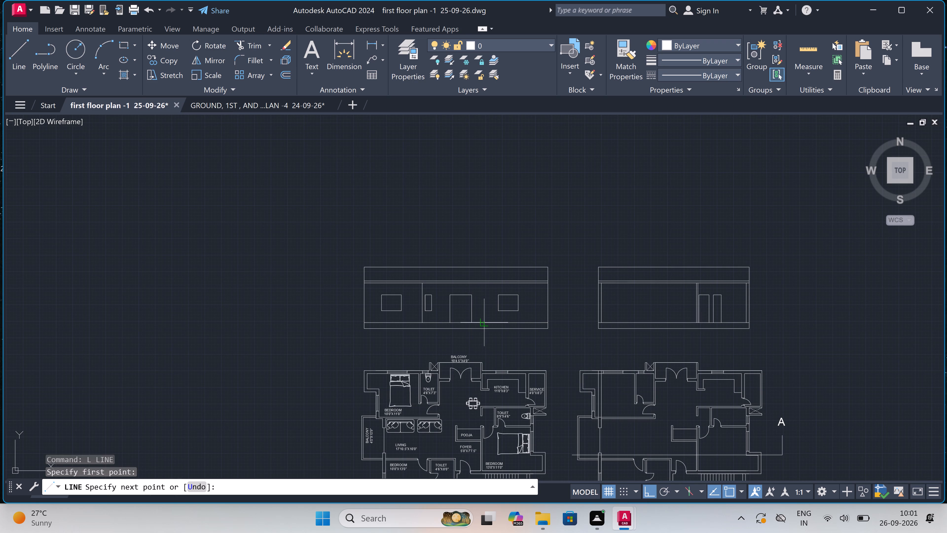
pyautogui.scroll(2, 483, 295)
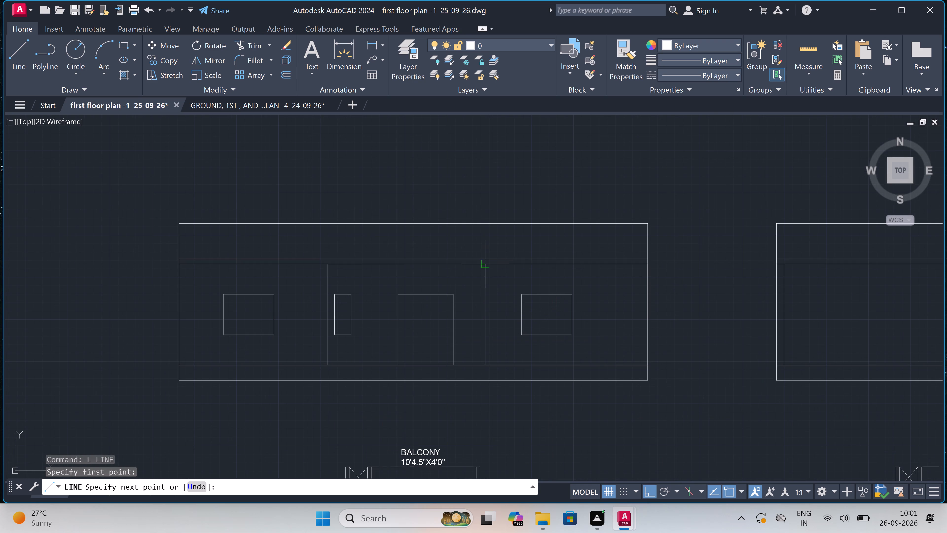
pyautogui.click(485, 266)
pyautogui.press('Escape')
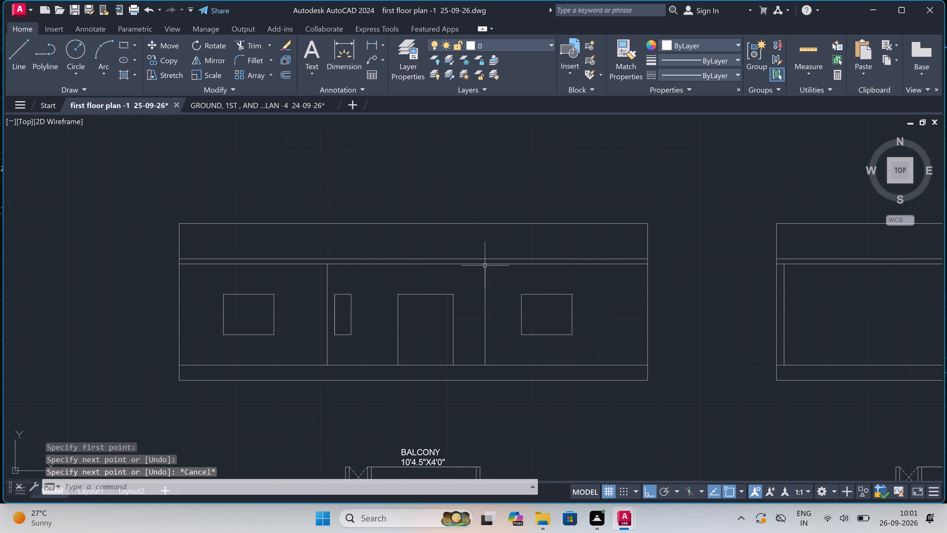
# Draw a line 2' outward from the western elevation's bottom east corner and straight up past its top line.
pyautogui.scroll(-1, 488, 261)
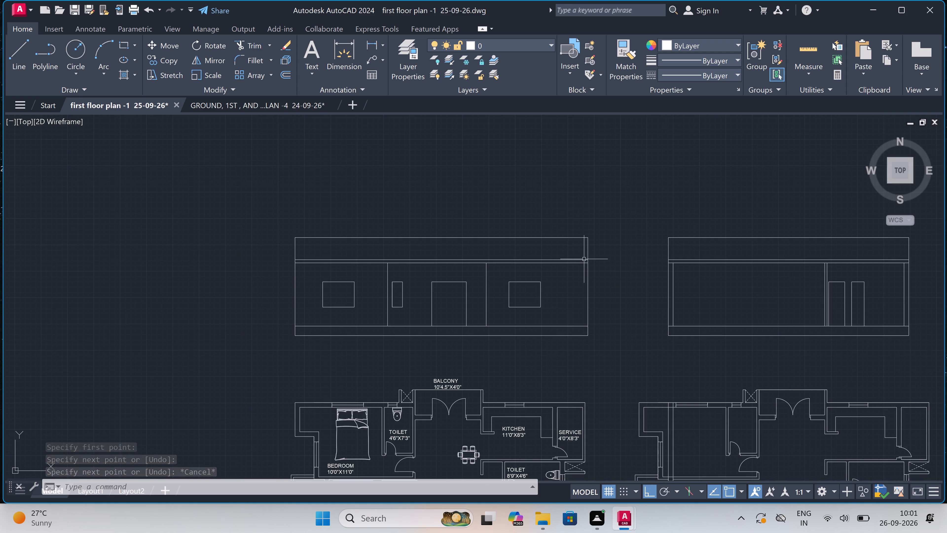
pyautogui.write('L')
pyautogui.press('space')
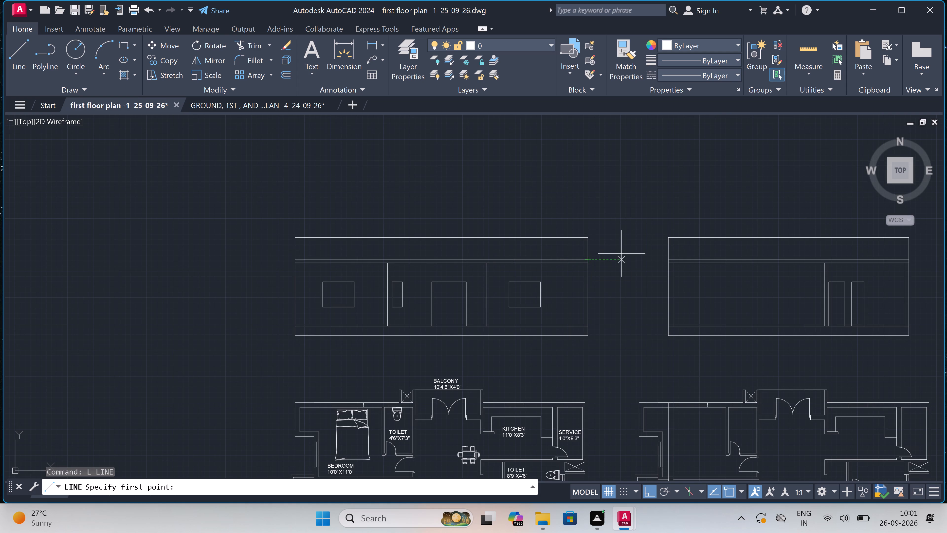
pyautogui.moveTo(585, 336); pyautogui.dragTo(588, 335)
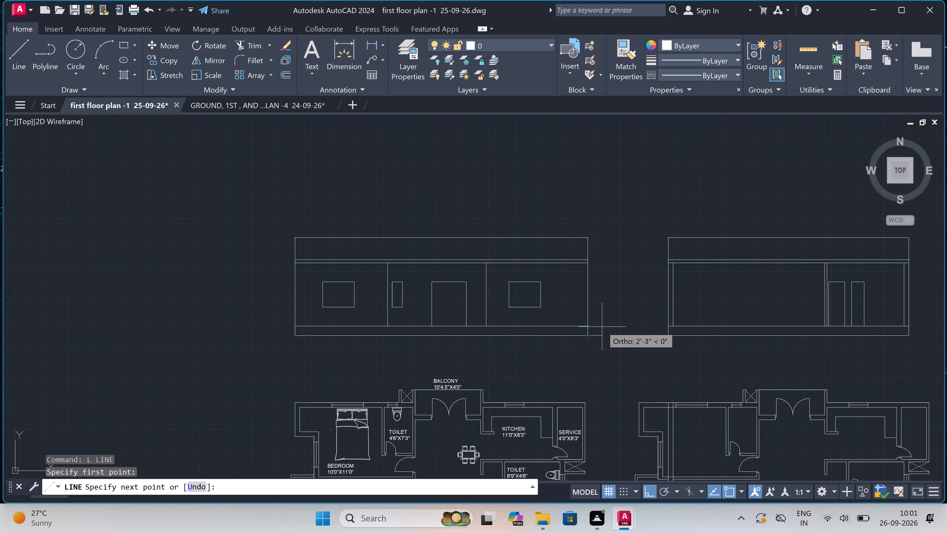
pyautogui.write("2'")
pyautogui.press('space')
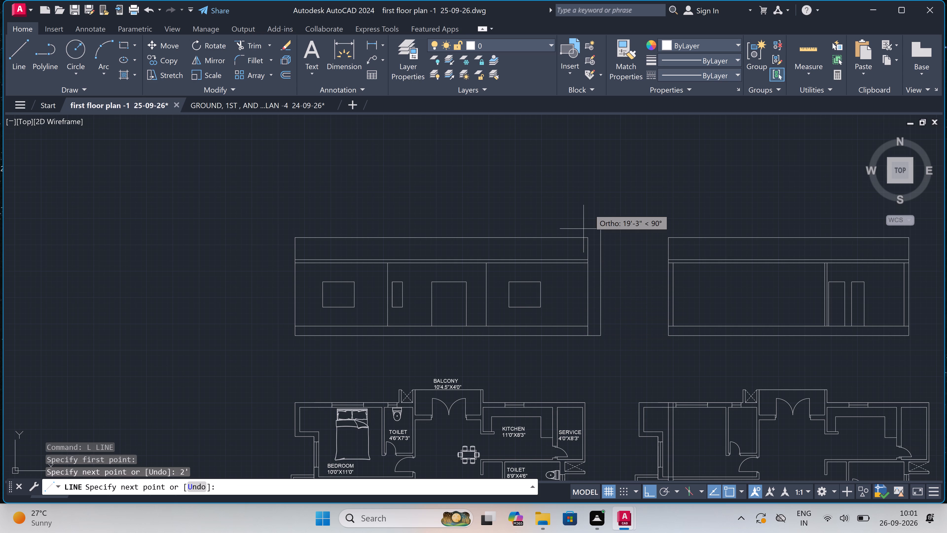
pyautogui.click(602, 221)
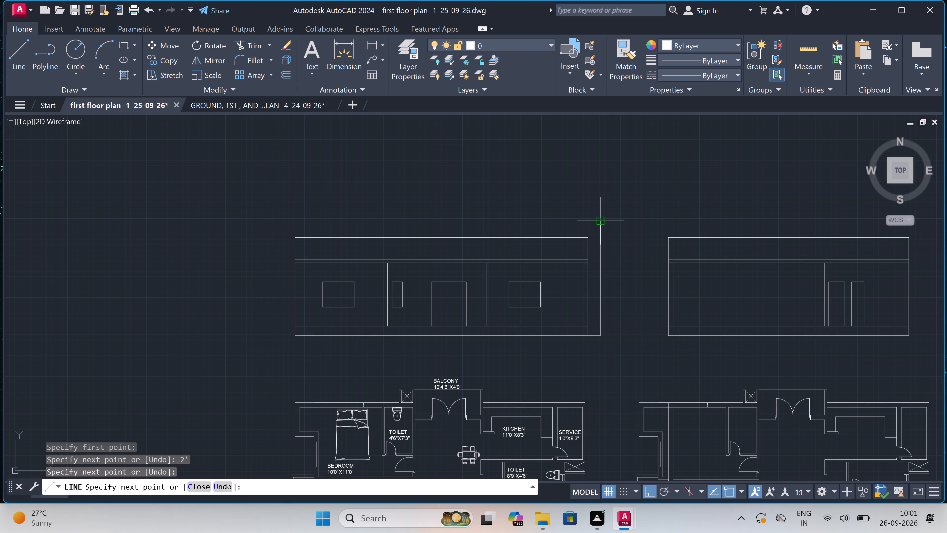
pyautogui.press('Escape')
# Draw a line 2' outward from the western elevation's bottom west corner and straight up past its top line.
pyautogui.press('space')
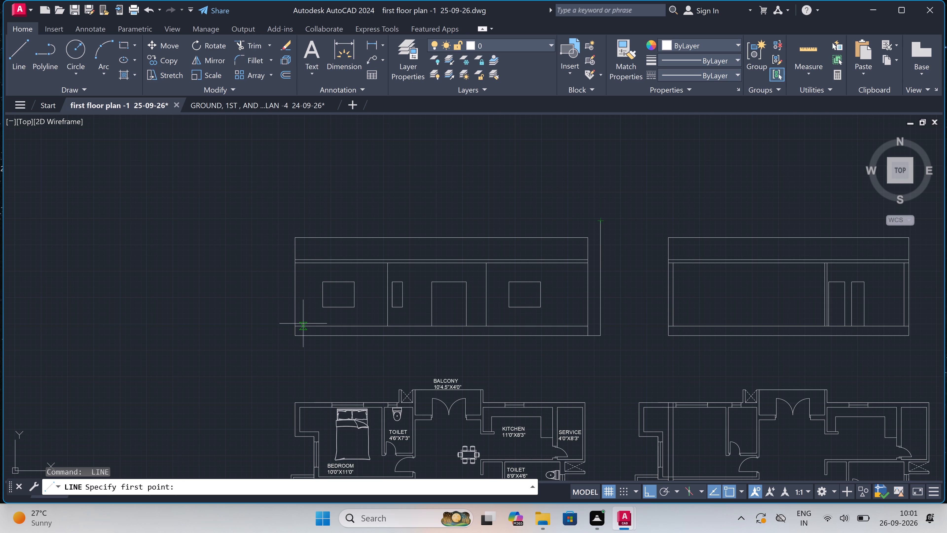
pyautogui.click(297, 332)
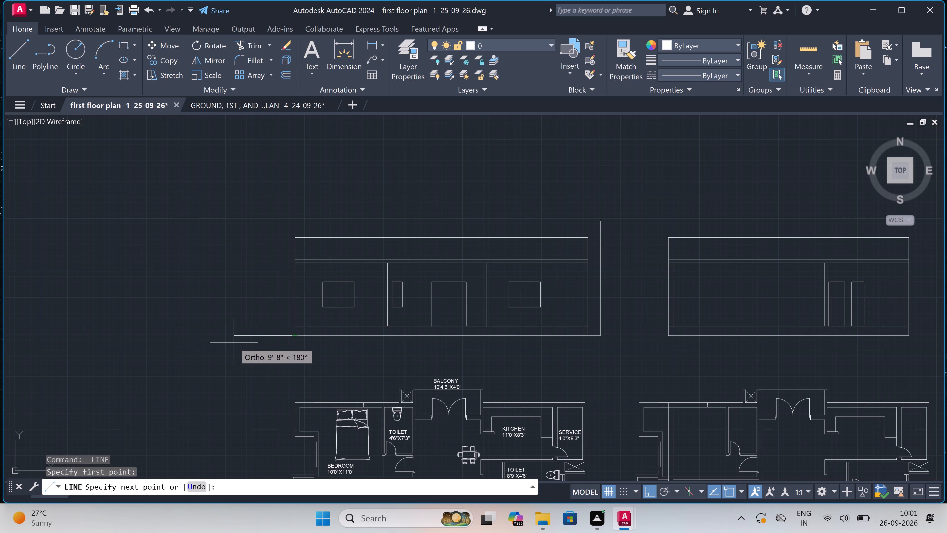
pyautogui.write("2'")
pyautogui.press('space')
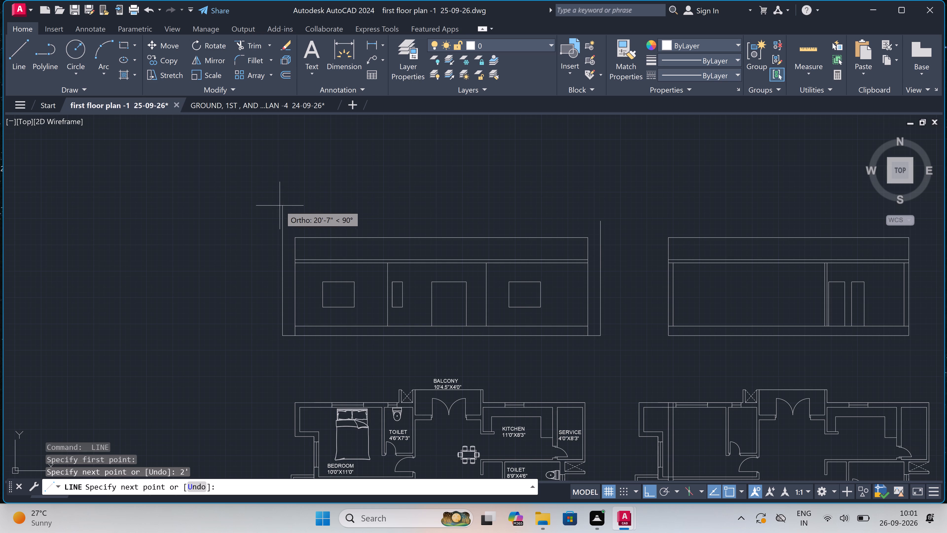
pyautogui.click(280, 213)
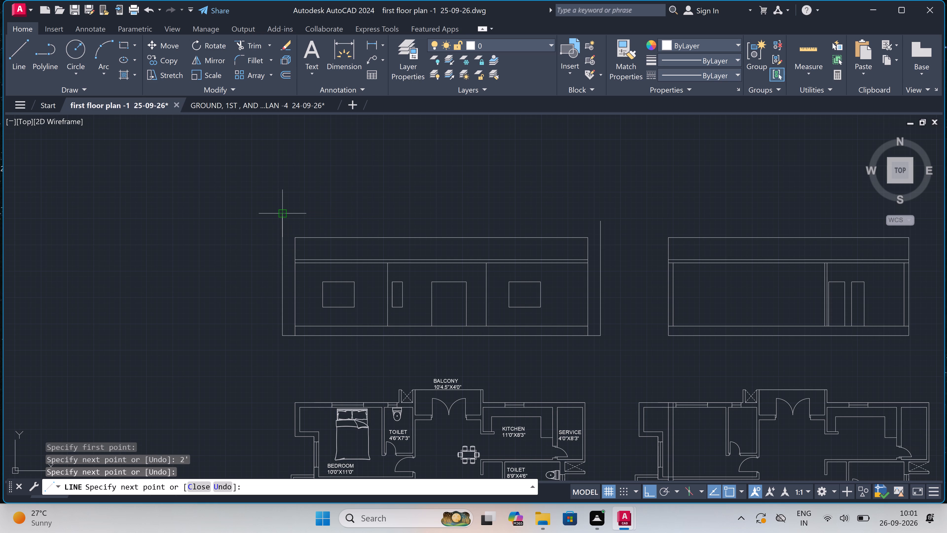
pyautogui.press('Escape')
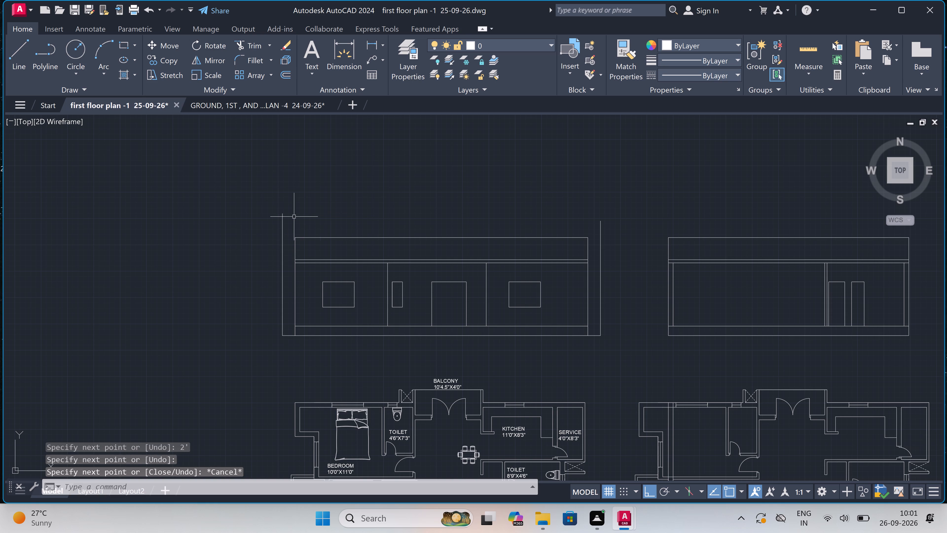
pyautogui.press('Escape')
# Extend the western elevation's three upper horizontal lines to the new outer vertical lines on both the west and east sides.
pyautogui.write('EX')
pyautogui.press('space')
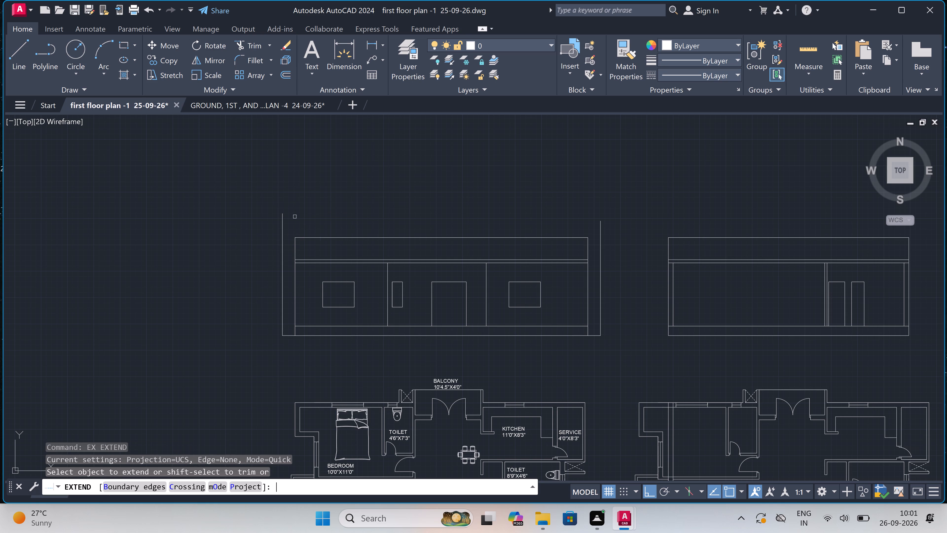
pyautogui.click(302, 230)
pyautogui.click(302, 273)
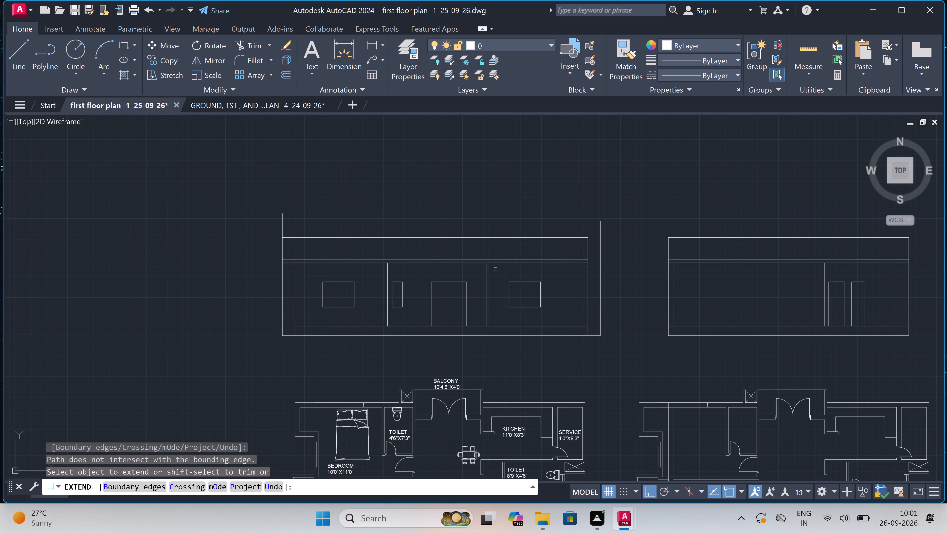
pyautogui.click(572, 272)
pyautogui.click(585, 201)
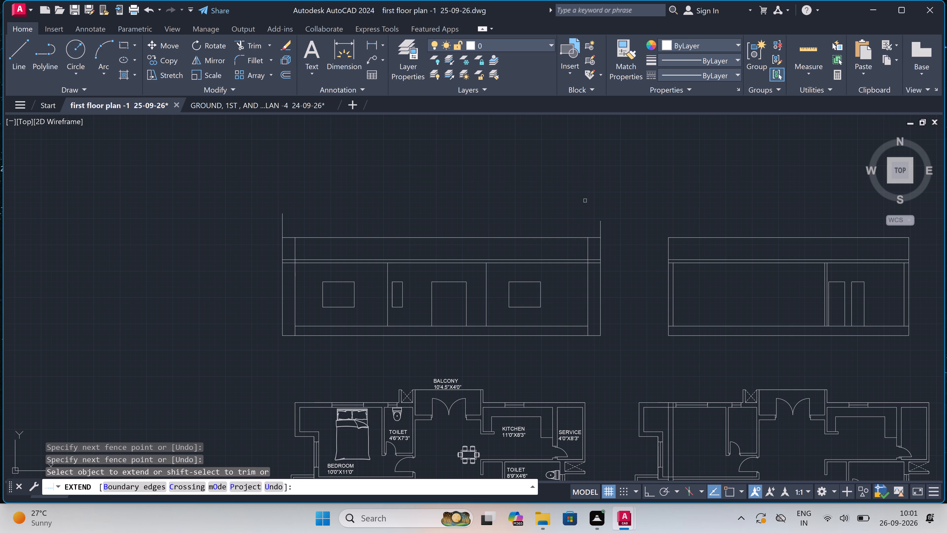
pyautogui.press('Escape')
# Trim the vertical stubs above the western elevation's top line and the wall lines crossing its roof band at both ends.
pyautogui.write('TR')
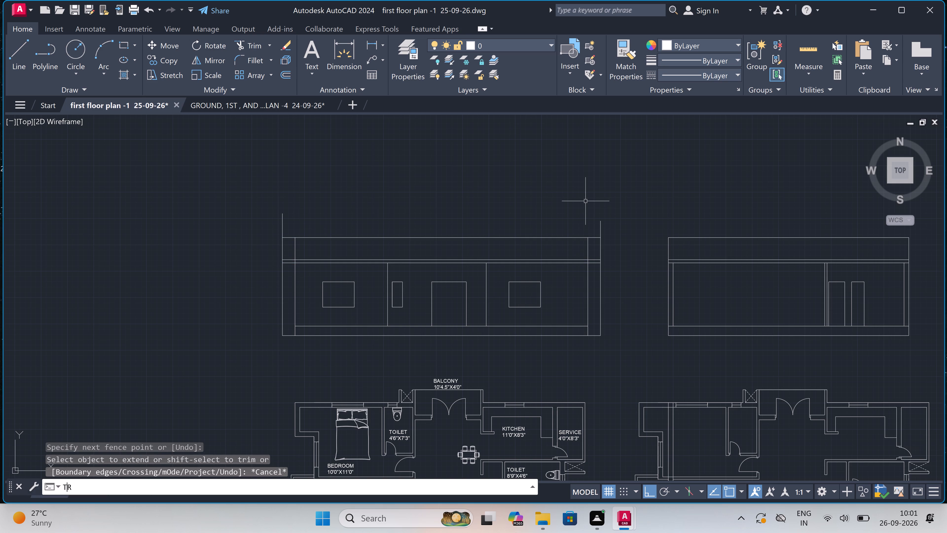
pyautogui.press('space')
pyautogui.click(592, 251)
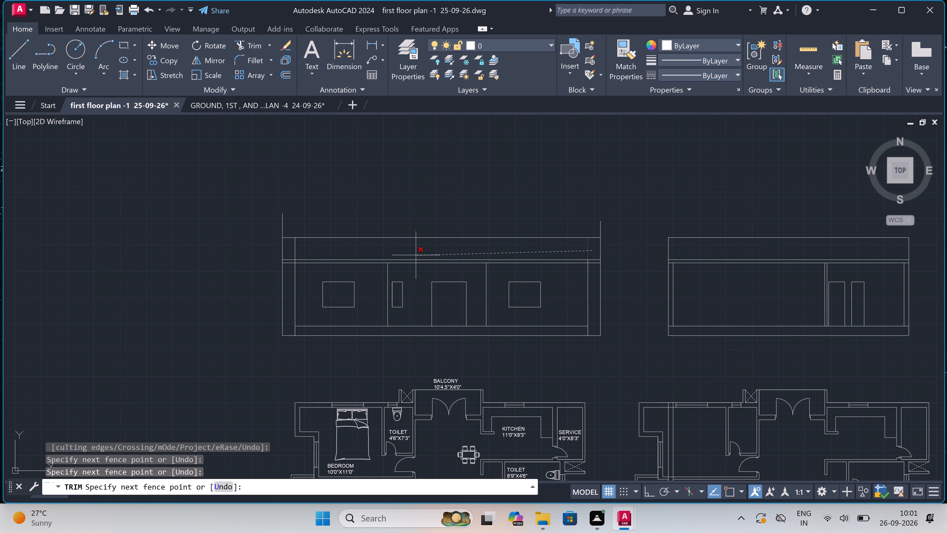
pyautogui.click(282, 254)
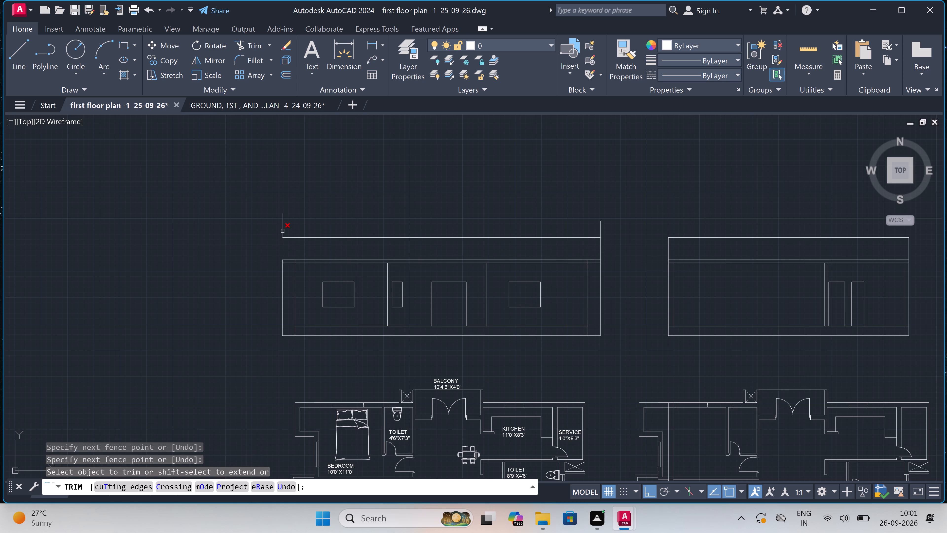
pyautogui.hotkey('ctrl', 'z')
pyautogui.doubleClick(283, 231)
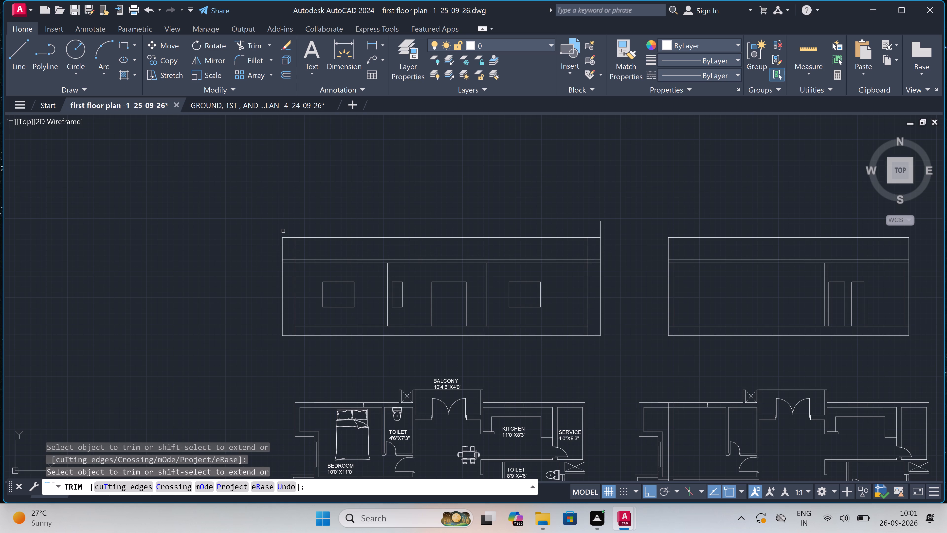
pyautogui.click(293, 244)
pyautogui.click(608, 223)
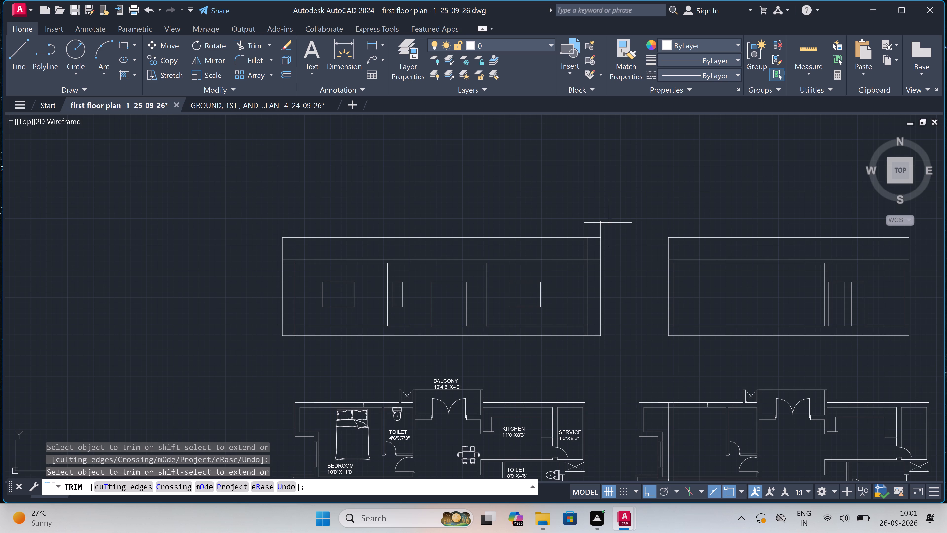
pyautogui.click(579, 219)
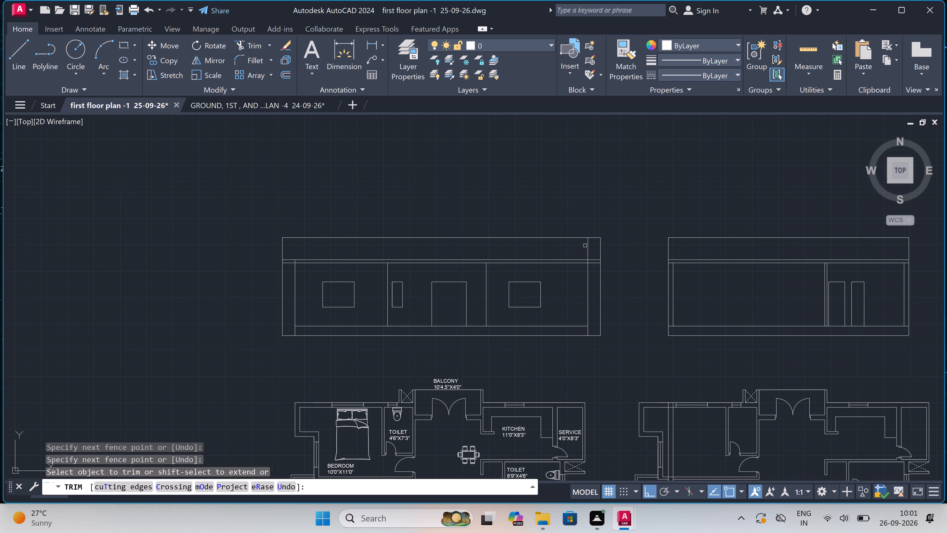
pyautogui.doubleClick(588, 245)
# Trim the wall line ends between the western elevation's two closely spaced ceiling lines, and remove the upper of those two lines.
pyautogui.scroll(3, 589, 262)
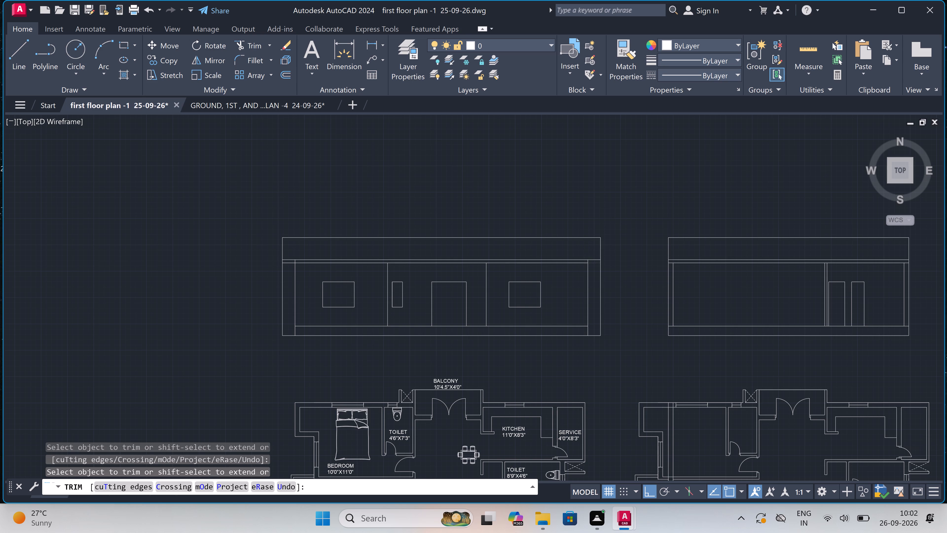
pyautogui.scroll(2, 585, 261)
pyautogui.click(583, 258)
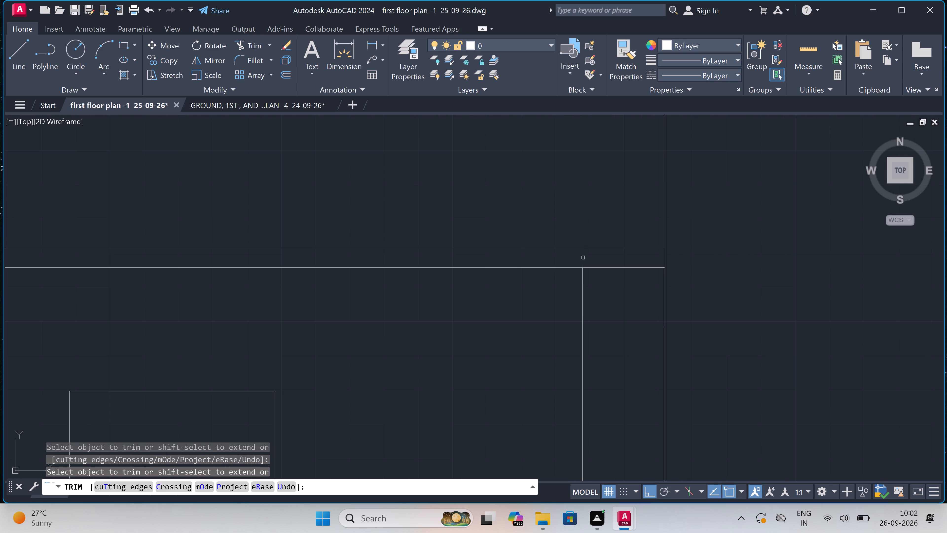
pyautogui.scroll(-4, 535, 222)
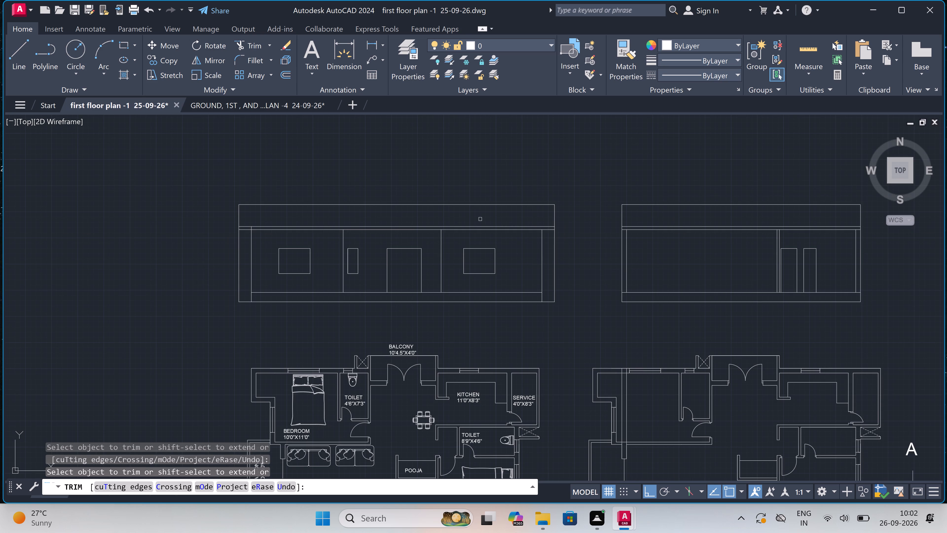
pyautogui.scroll(1, 255, 223)
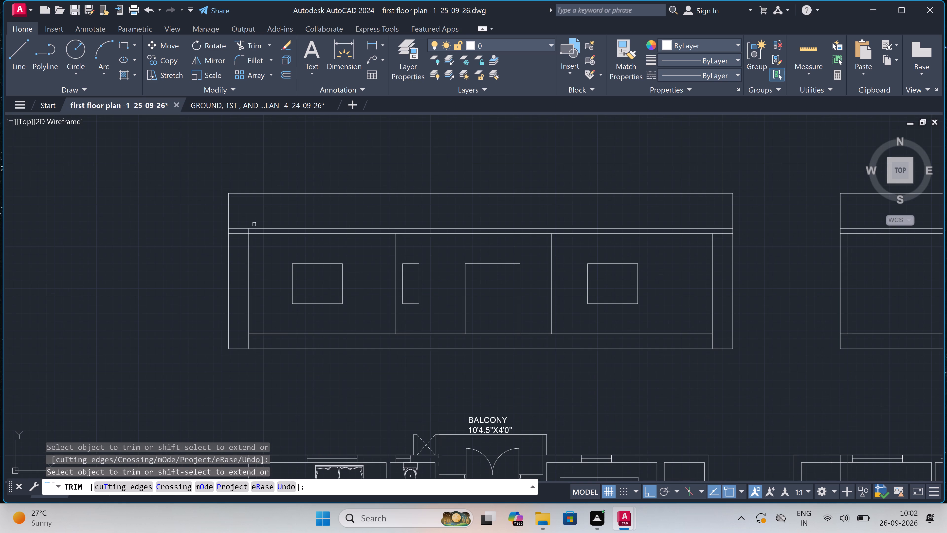
pyautogui.scroll(2, 236, 235)
pyautogui.scroll(2, 256, 223)
pyautogui.moveTo(256, 223); pyautogui.dragTo(260, 222)
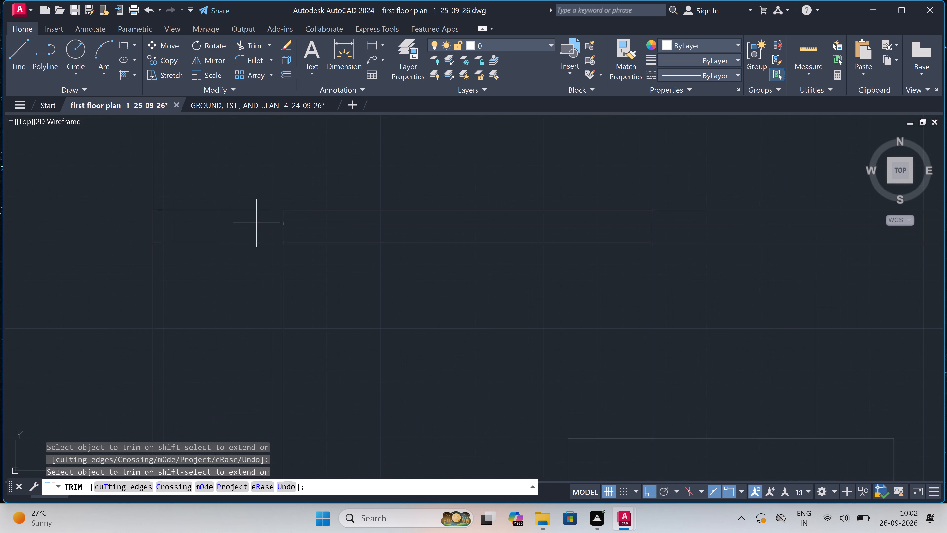
pyautogui.click(360, 222)
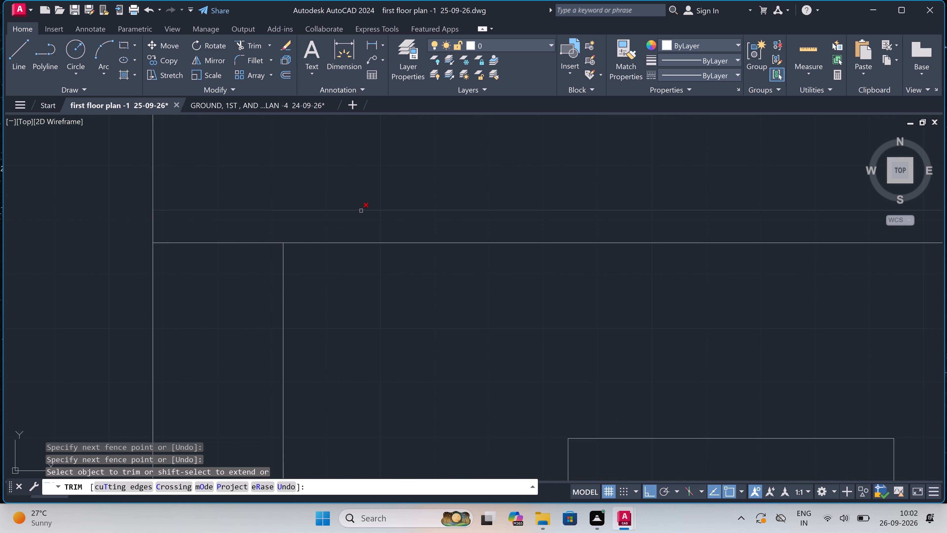
pyautogui.click(361, 211)
# Trim the western elevation's outer vertical lines below the roof overhangs and the base line's extensions beyond both side walls.
pyautogui.scroll(-6, 360, 205)
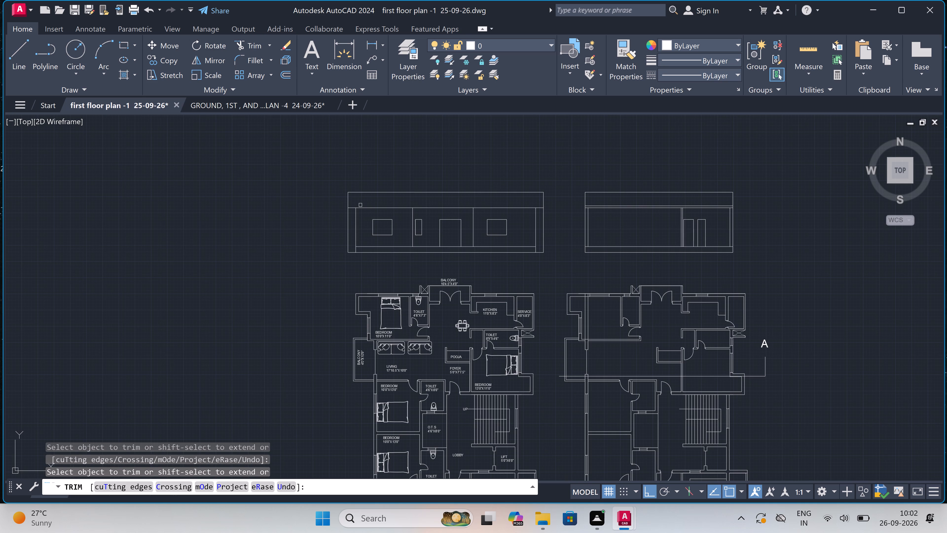
pyautogui.scroll(1, 536, 213)
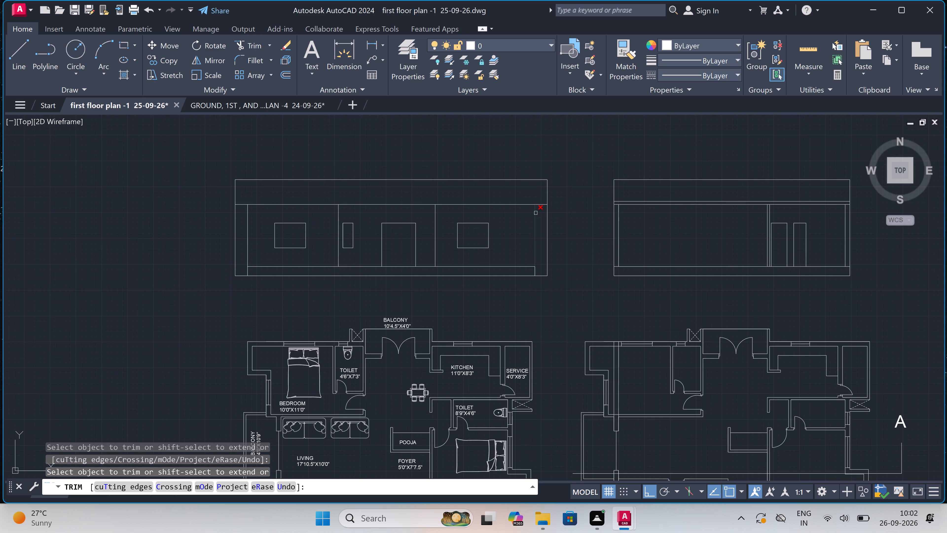
pyautogui.click(548, 213)
pyautogui.click(542, 271)
pyautogui.click(541, 285)
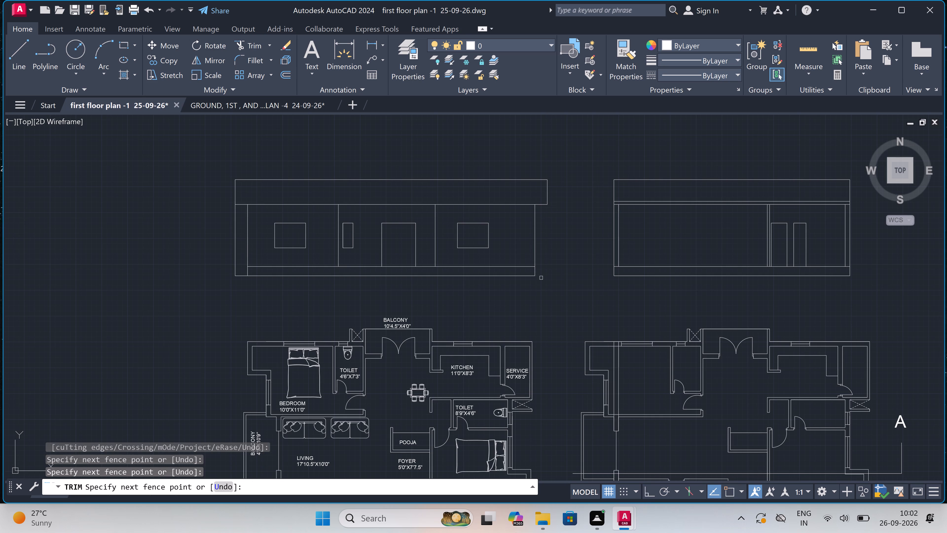
pyautogui.scroll(1, 219, 237)
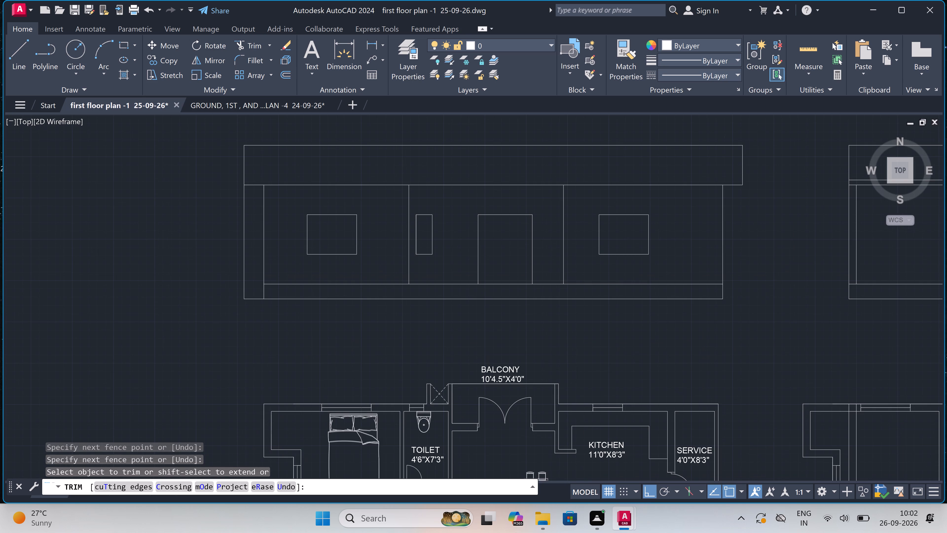
pyautogui.doubleClick(245, 217)
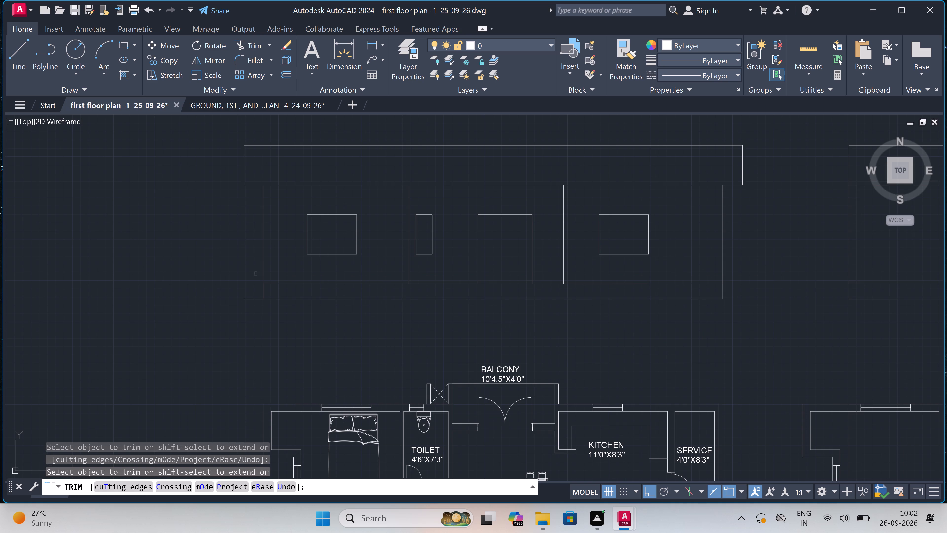
pyautogui.doubleClick(257, 277)
pyautogui.click(256, 309)
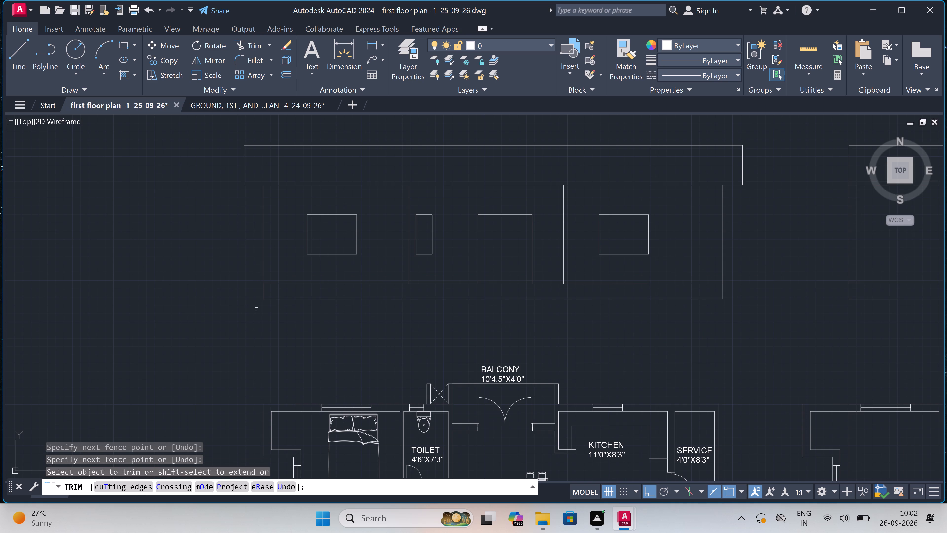
pyautogui.press('Escape')
# Draw a short diagonal line from the west overhang's bottom outer corner down to the western elevation's west wall line.
pyautogui.press('l')
pyautogui.press('space')
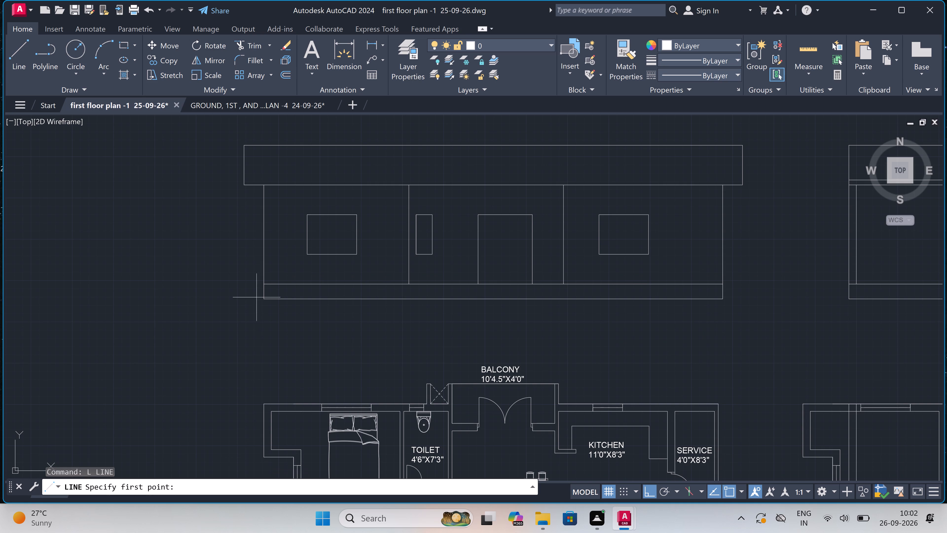
pyautogui.scroll(2, 245, 182)
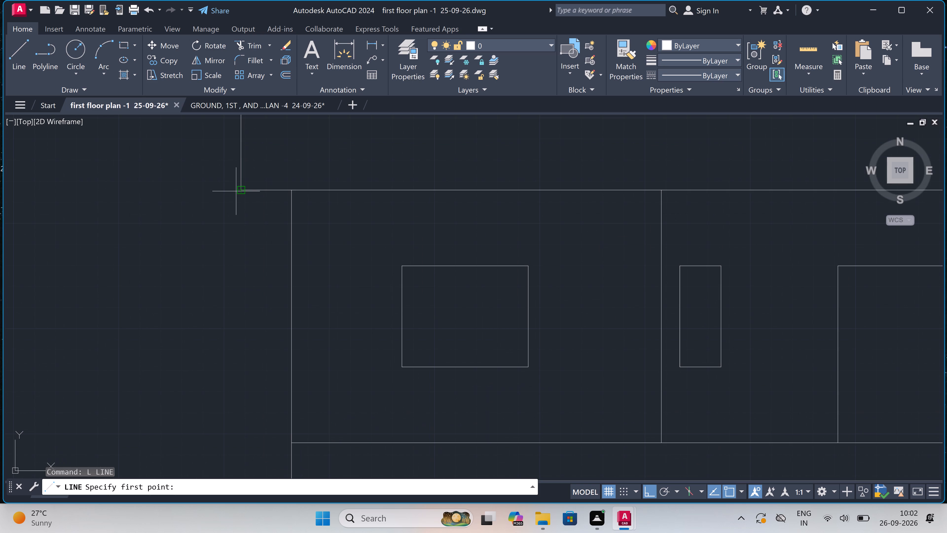
pyautogui.click(237, 190)
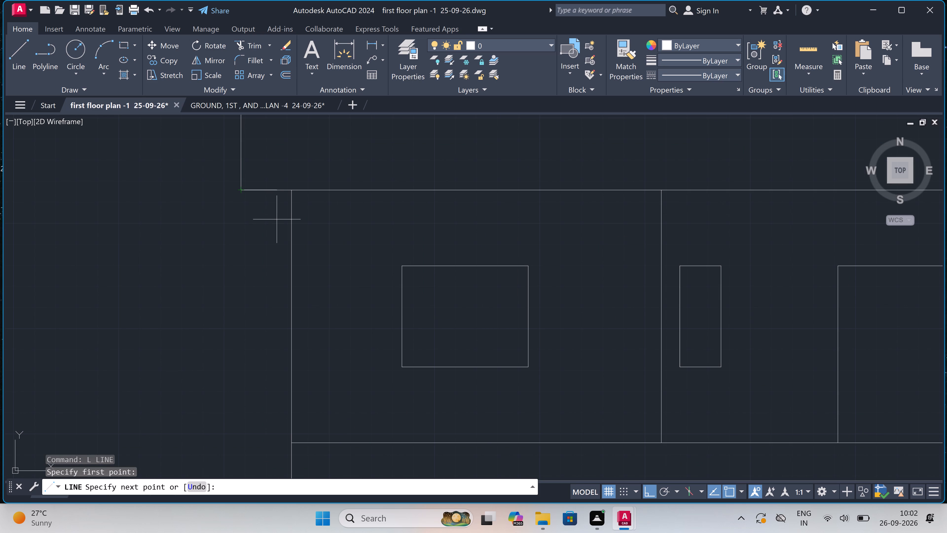
pyautogui.press('F8')
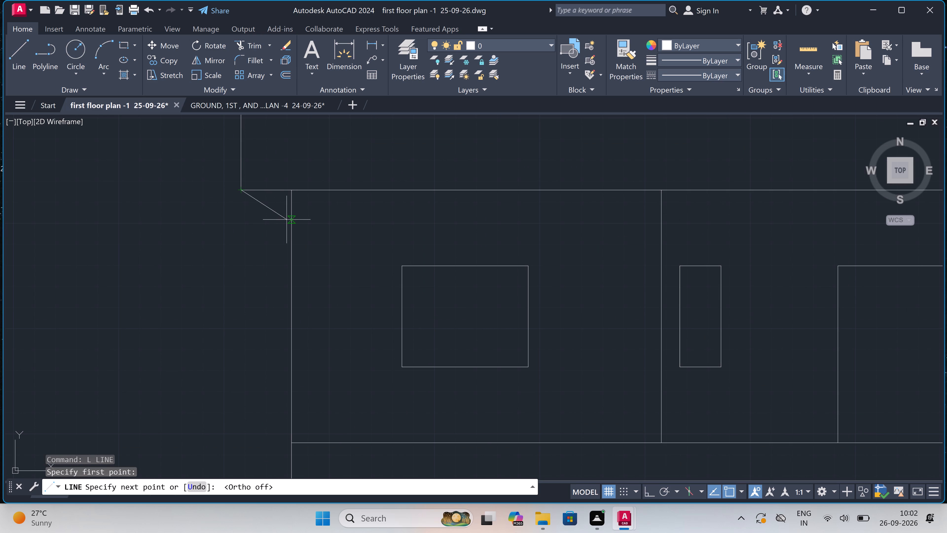
pyautogui.click(291, 218)
pyautogui.press('Escape')
# Draw a matching short diagonal line from the east overhang's bottom outer corner down to the western elevation's east wall line.
pyautogui.scroll(-4, 311, 207)
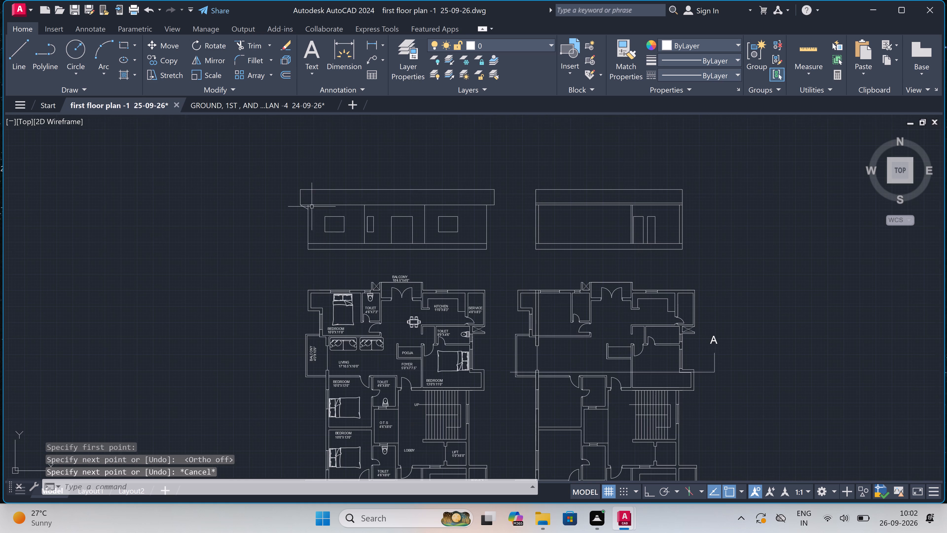
pyautogui.scroll(3, 482, 207)
pyautogui.press('space')
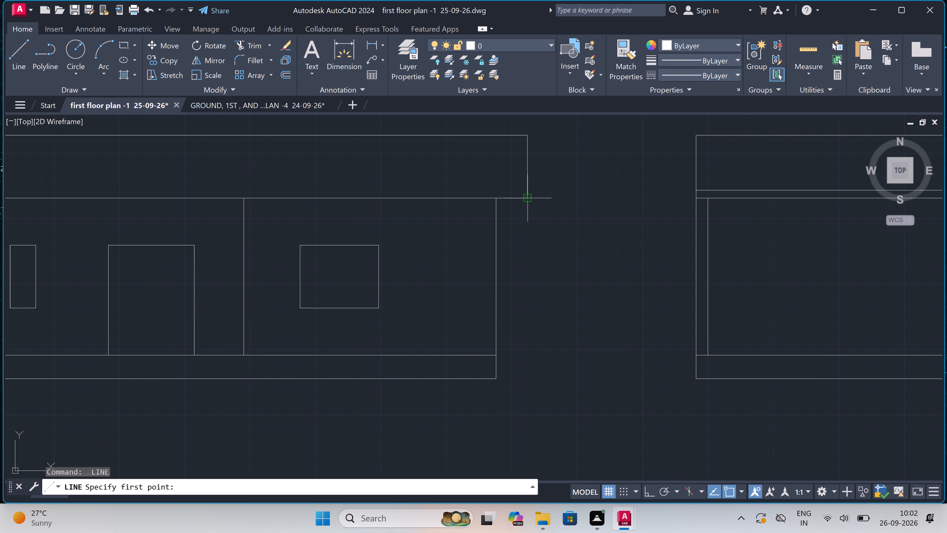
pyautogui.click(525, 198)
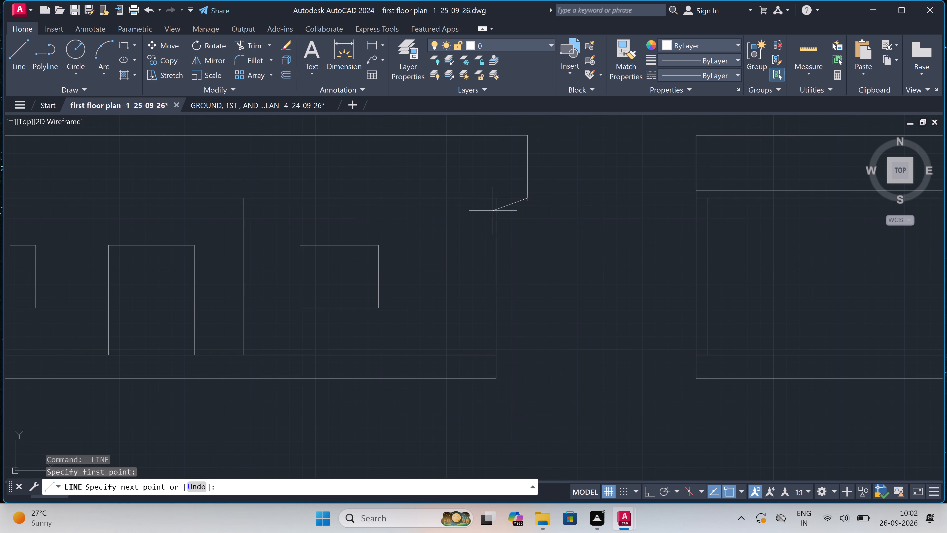
pyautogui.click(495, 213)
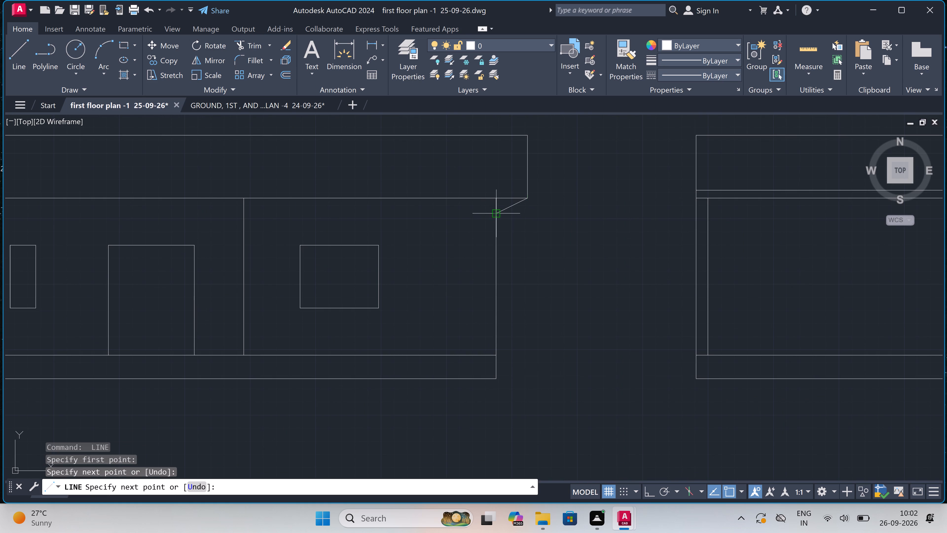
pyautogui.press('Escape')
# Draw an inner frame rectangle slightly inset within the western elevation's central door opening.
pyautogui.scroll(-4, 506, 197)
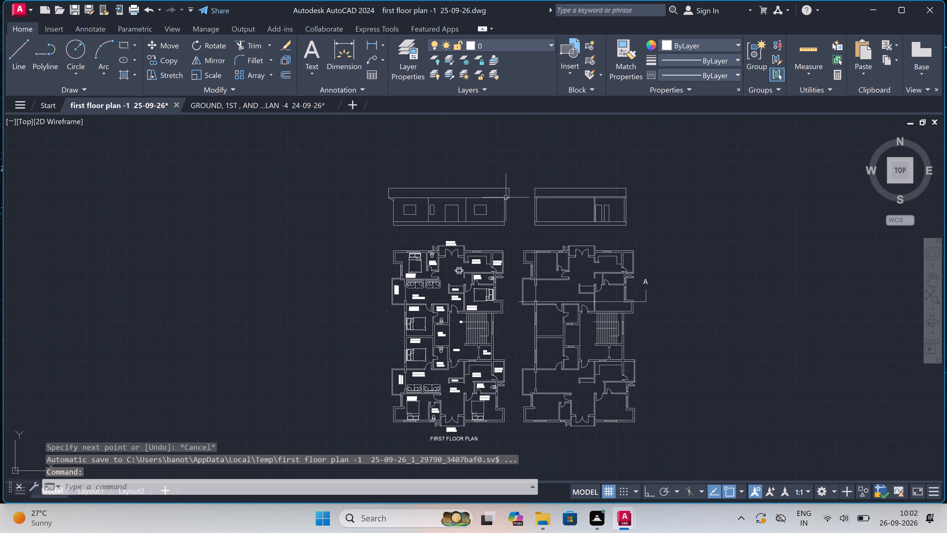
pyautogui.scroll(2, 492, 198)
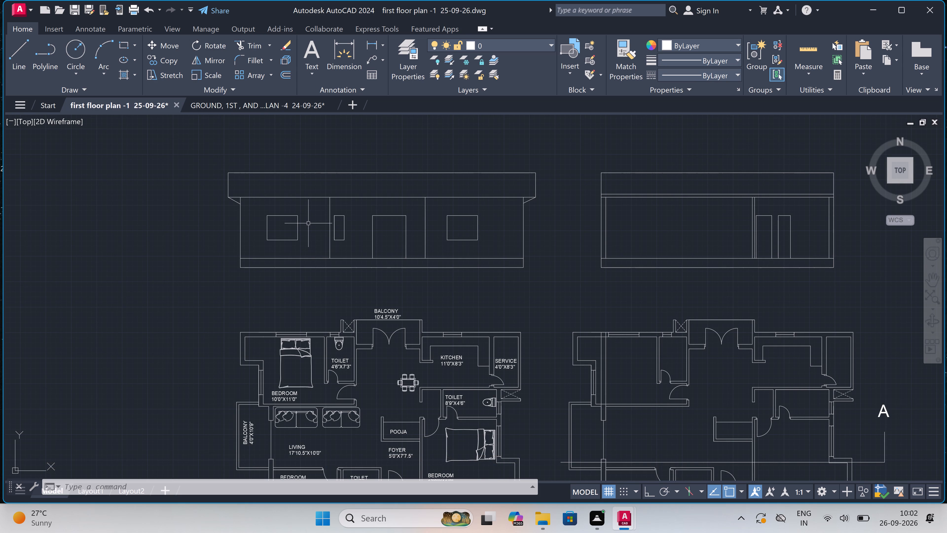
pyautogui.write('REC')
pyautogui.press('space')
pyautogui.scroll(3, 390, 233)
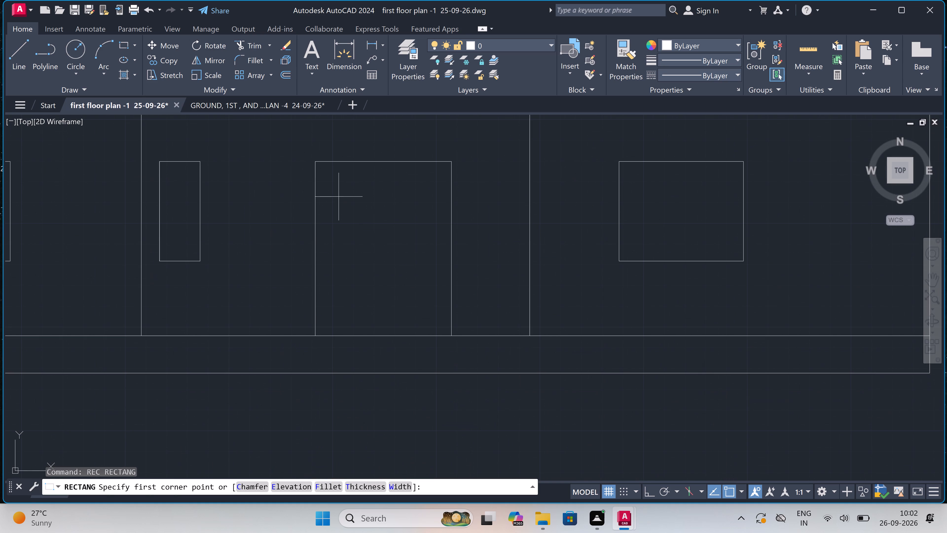
pyautogui.scroll(2, 307, 163)
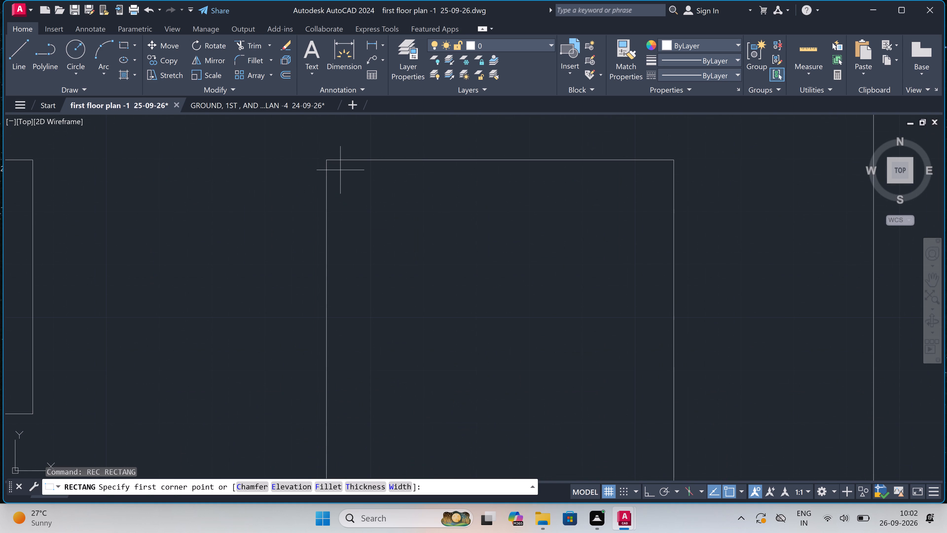
pyautogui.scroll(1, 340, 169)
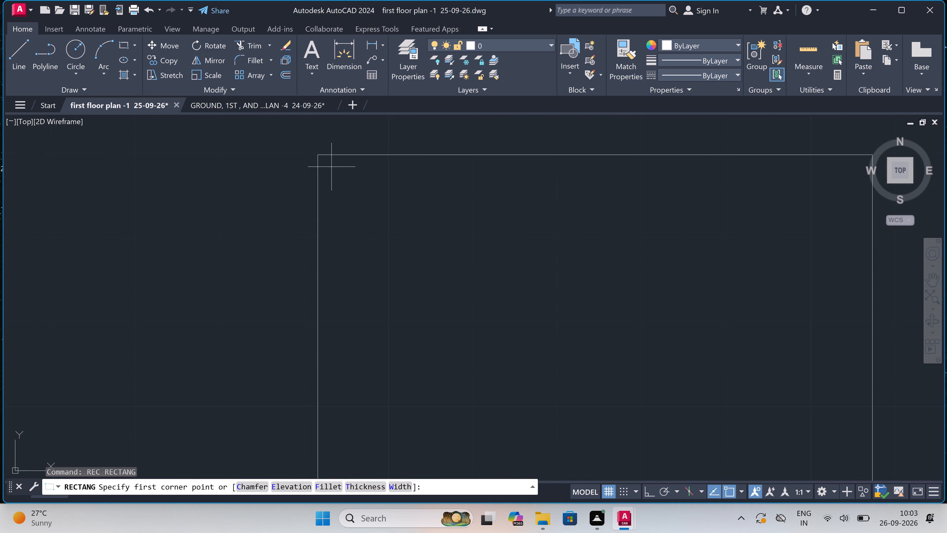
pyautogui.click(330, 168)
pyautogui.scroll(-2, 358, 192)
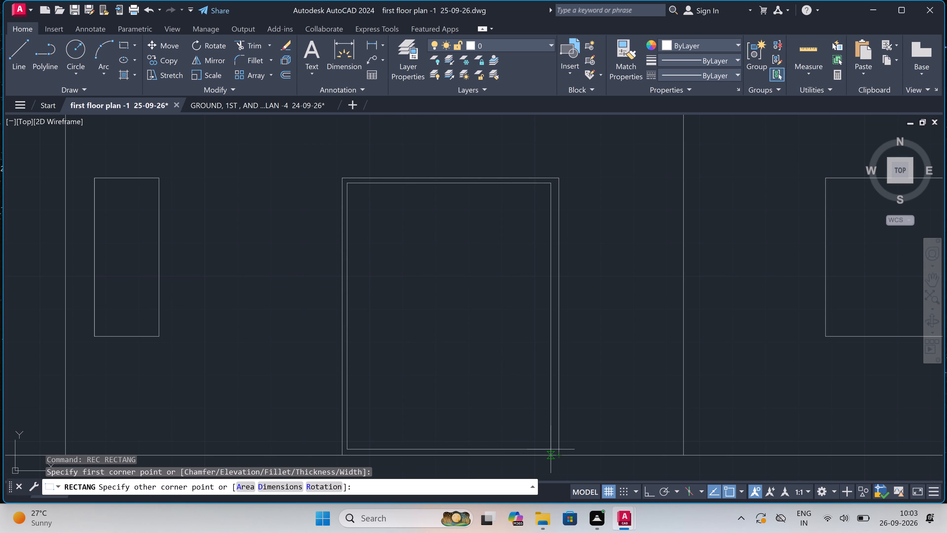
pyautogui.scroll(2, 551, 449)
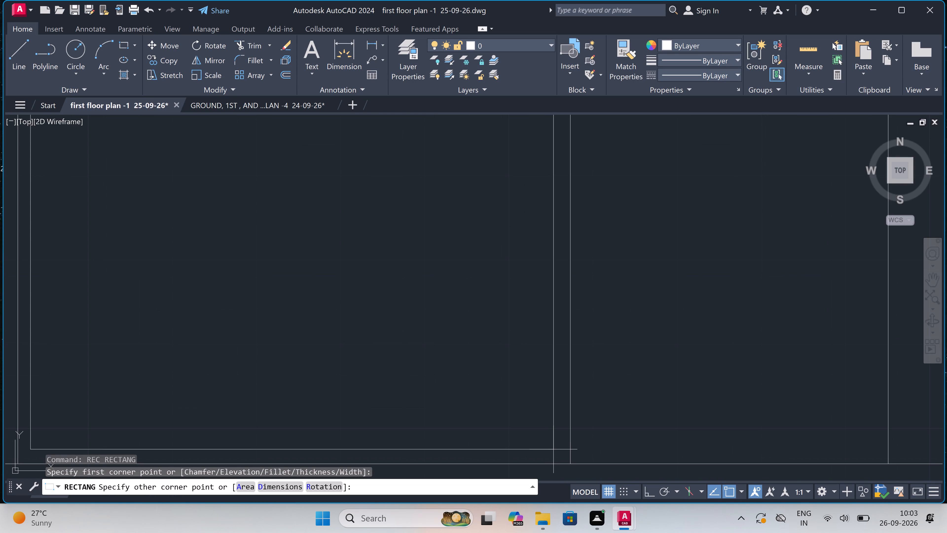
pyautogui.click(554, 450)
pyautogui.scroll(-4, 465, 315)
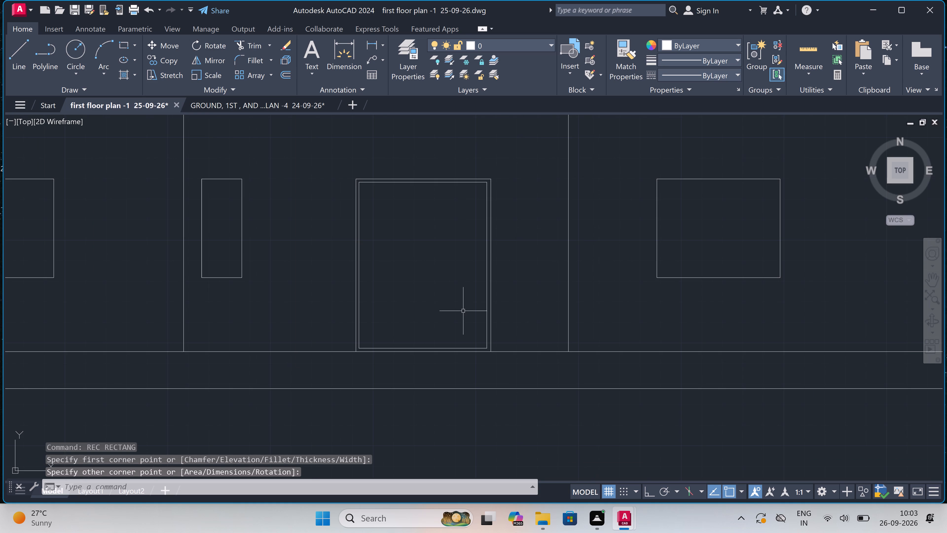
# Draw a vertical line between the top and bottom midpoints of the door's inner frame, dividing it into two leaves.
pyautogui.press('l')
pyautogui.press('space')
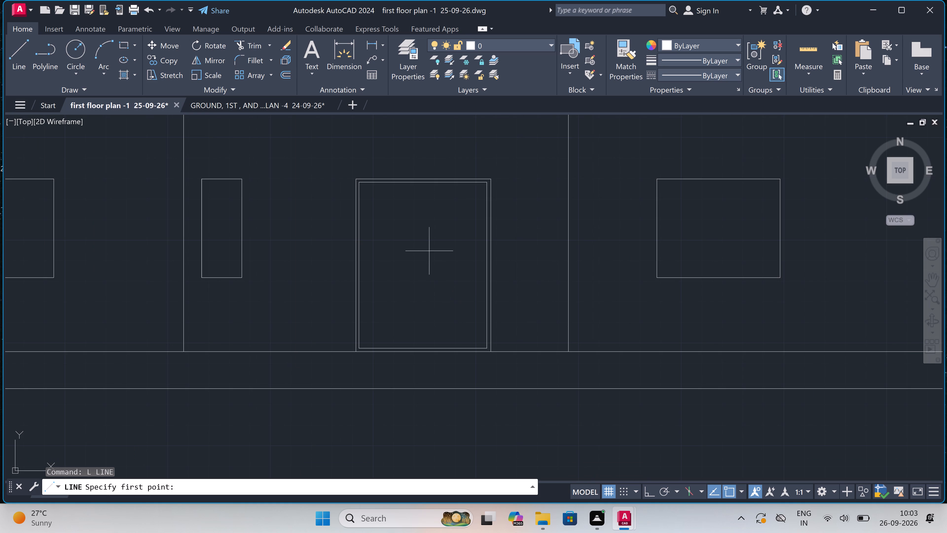
pyautogui.click(421, 183)
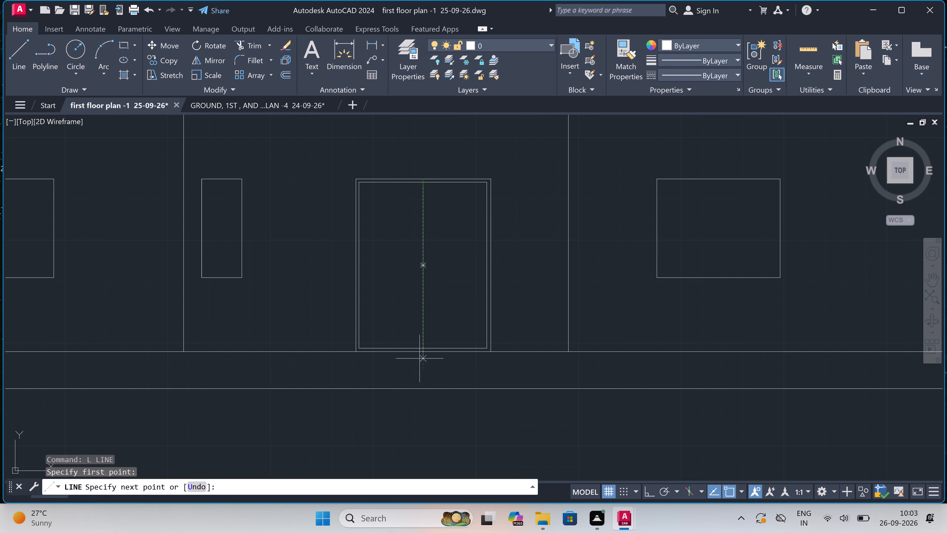
pyautogui.click(423, 348)
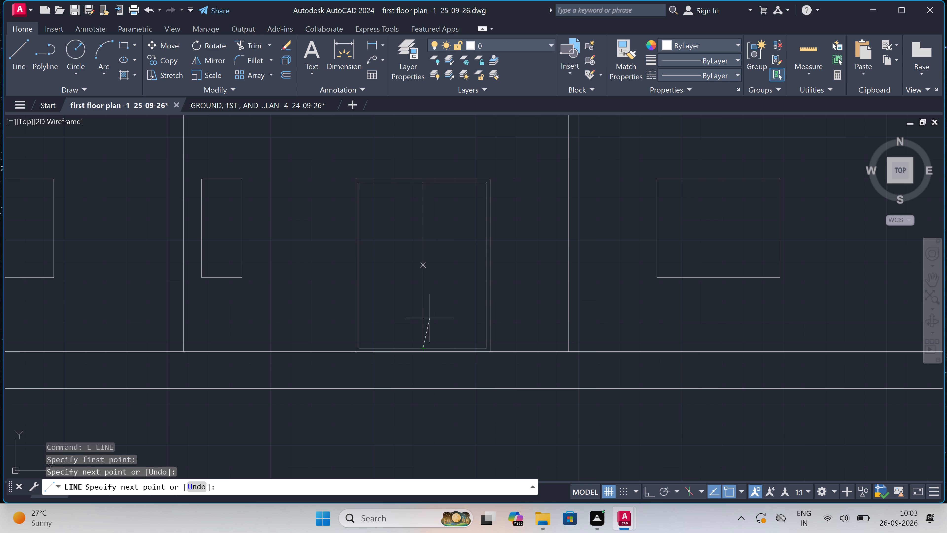
pyautogui.press('Escape')
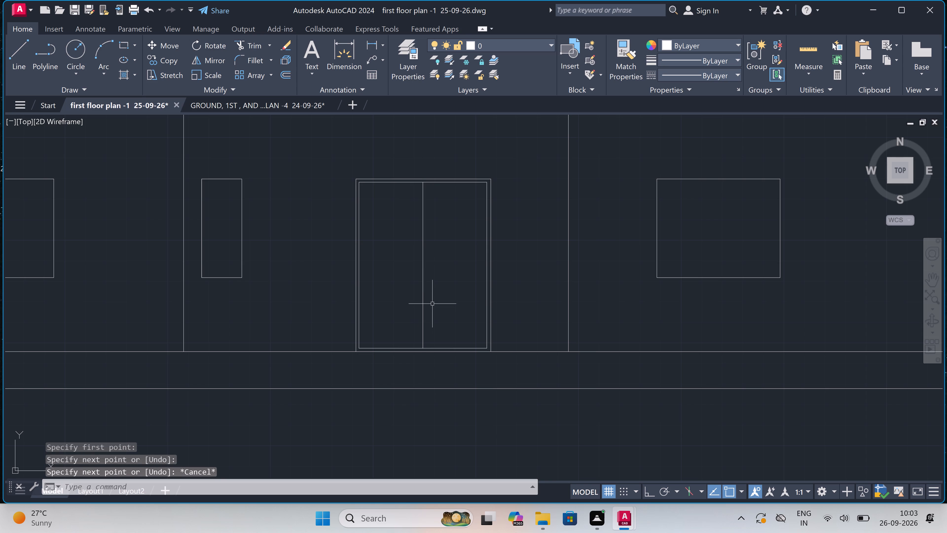
# Draw a small, thin horizontal rectangle as a handle on the door's east leaf, beside the centre line at mid-height.
pyautogui.write('REC')
pyautogui.press('space')
pyautogui.scroll(1, 429, 257)
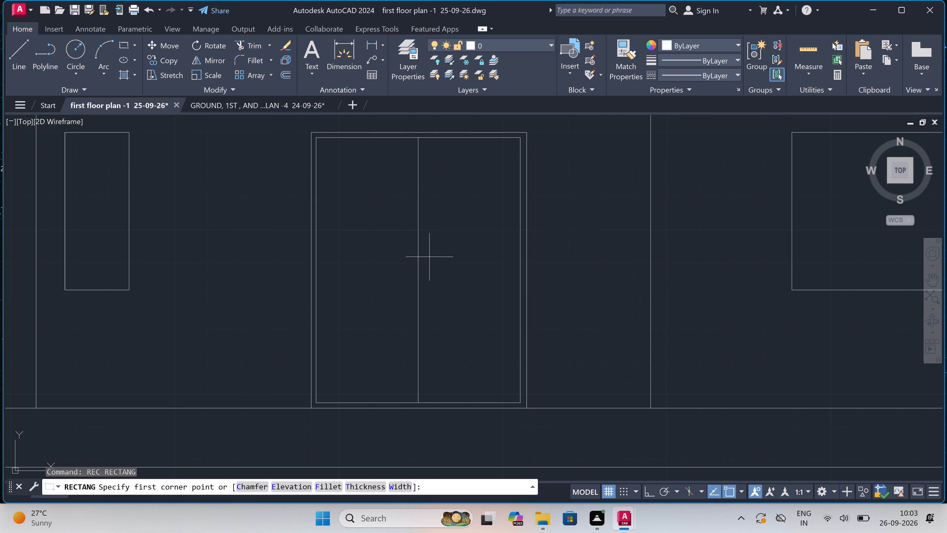
pyautogui.click(425, 262)
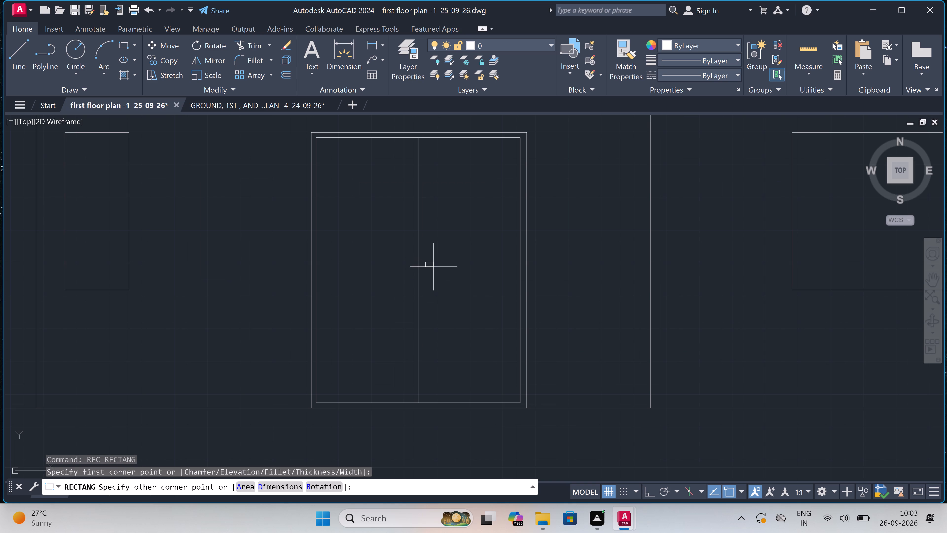
pyautogui.click(451, 266)
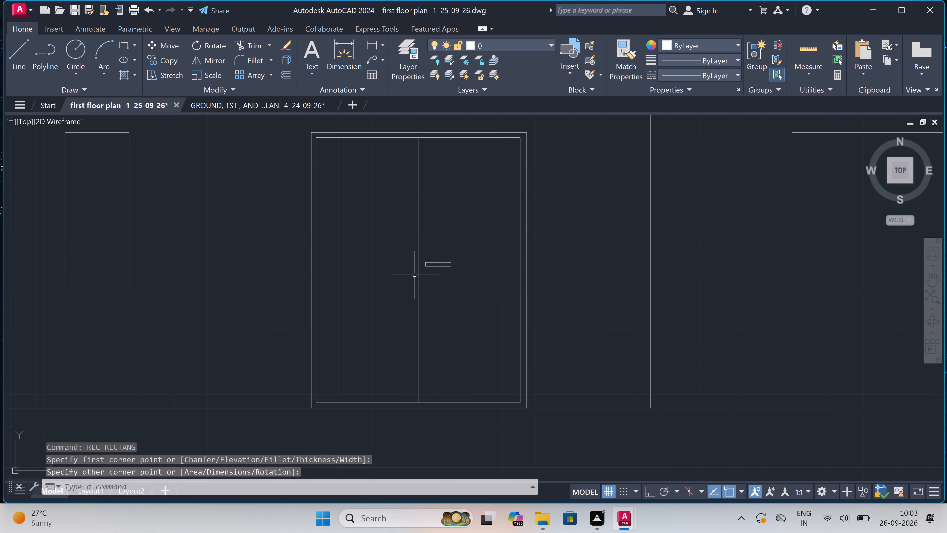
# Copy the handle rectangle horizontally onto the door's west leaf with Ortho on.
pyautogui.click(435, 263)
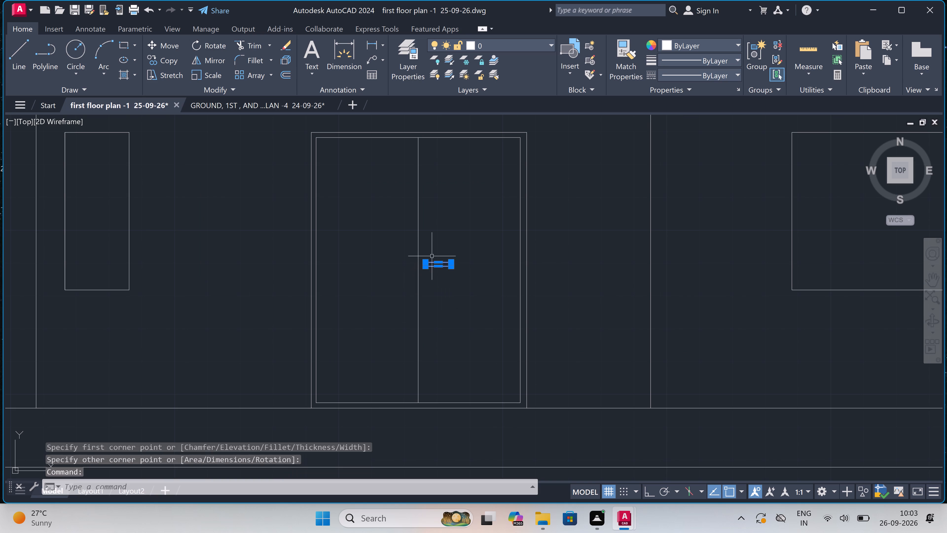
pyautogui.click(164, 55)
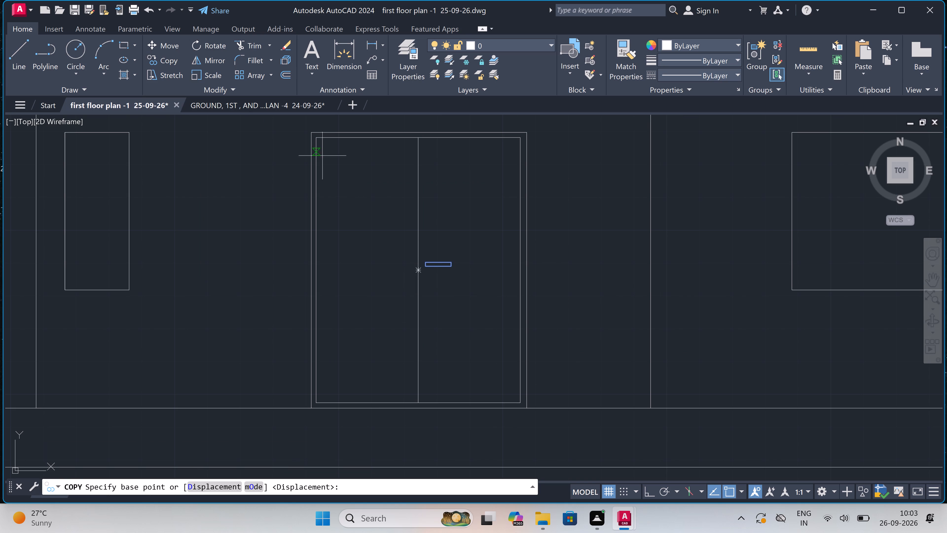
pyautogui.doubleClick(442, 263)
pyautogui.scroll(1, 390, 266)
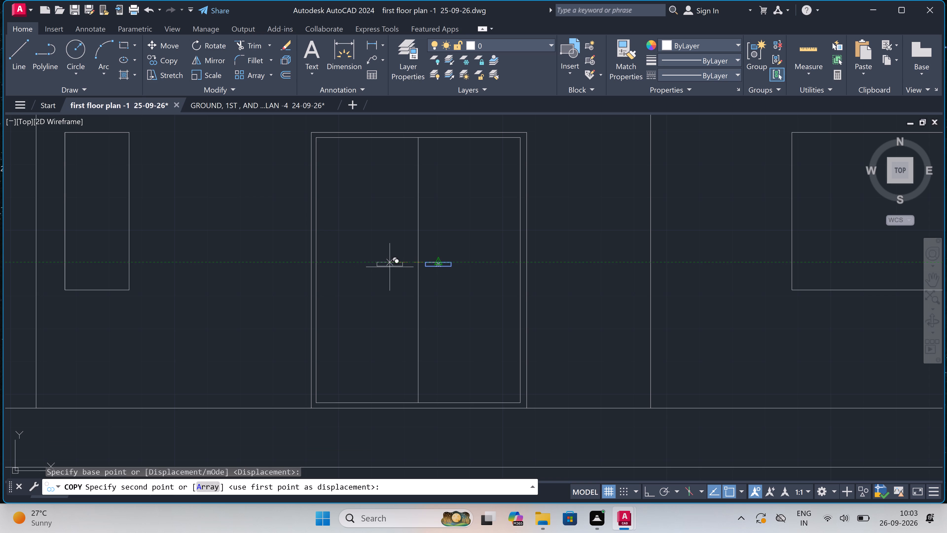
pyautogui.scroll(1, 390, 266)
pyautogui.press('F8')
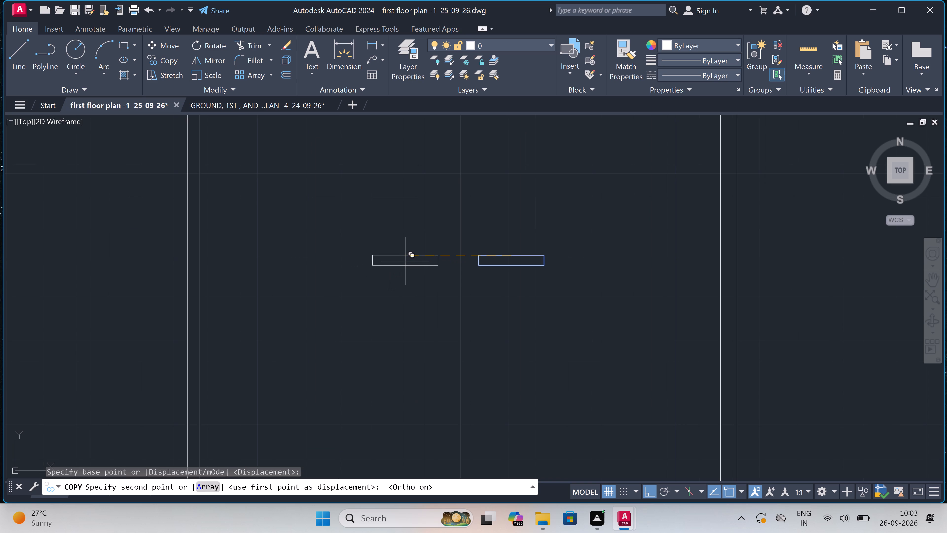
pyautogui.click(405, 261)
pyautogui.press('Escape')
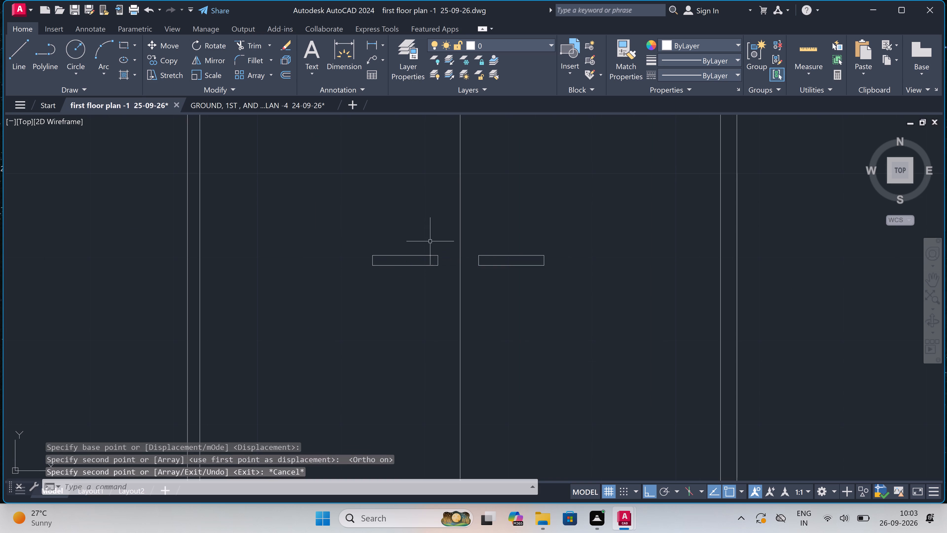
# Draw an inner frame rectangle slightly inset within the western elevation's westernmost window.
pyautogui.scroll(-6, 430, 241)
pyautogui.scroll(3, 431, 241)
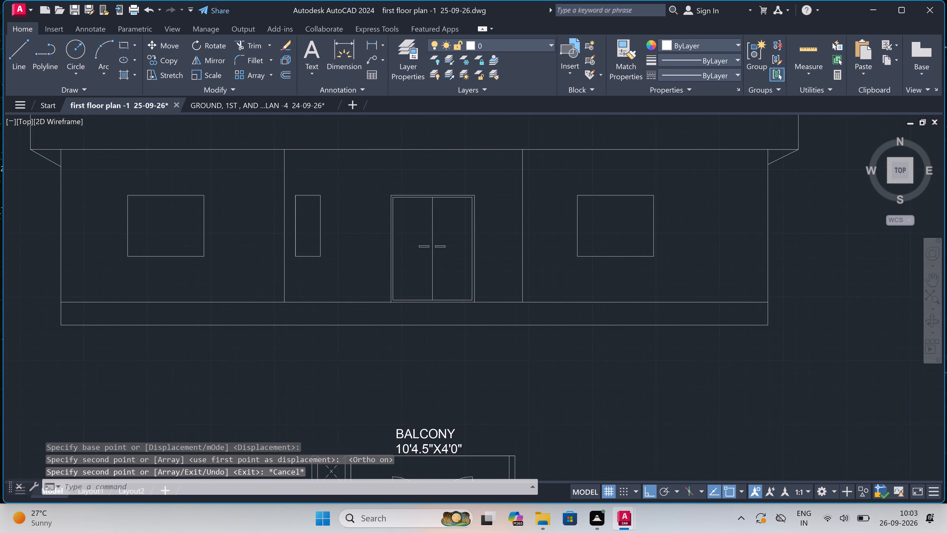
pyautogui.scroll(-3, 432, 241)
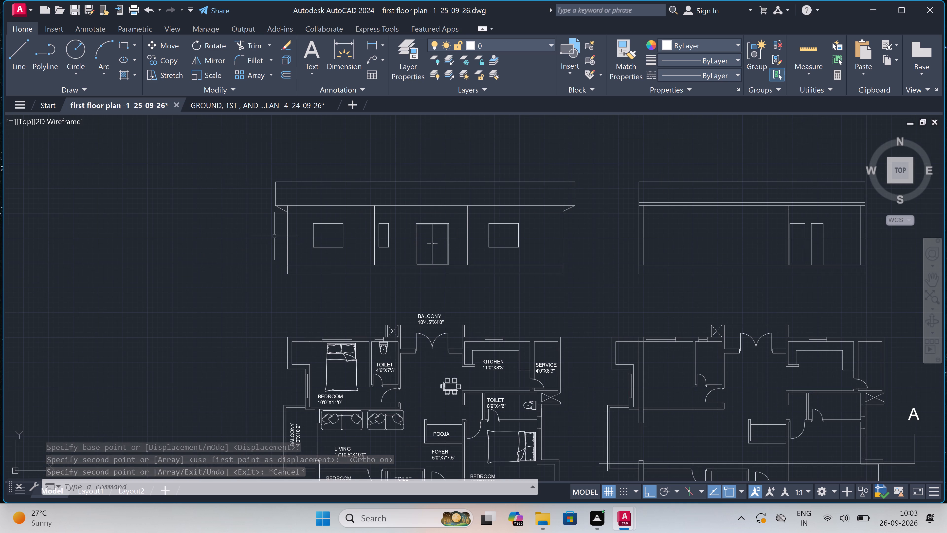
pyautogui.scroll(3, 298, 226)
pyautogui.write('REC')
pyautogui.press('space')
pyautogui.scroll(2, 353, 221)
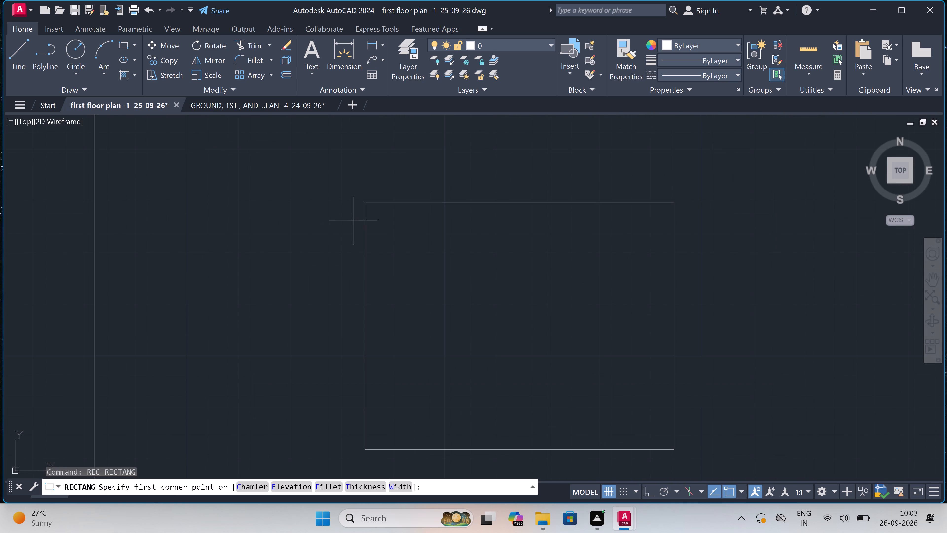
pyautogui.scroll(2, 385, 214)
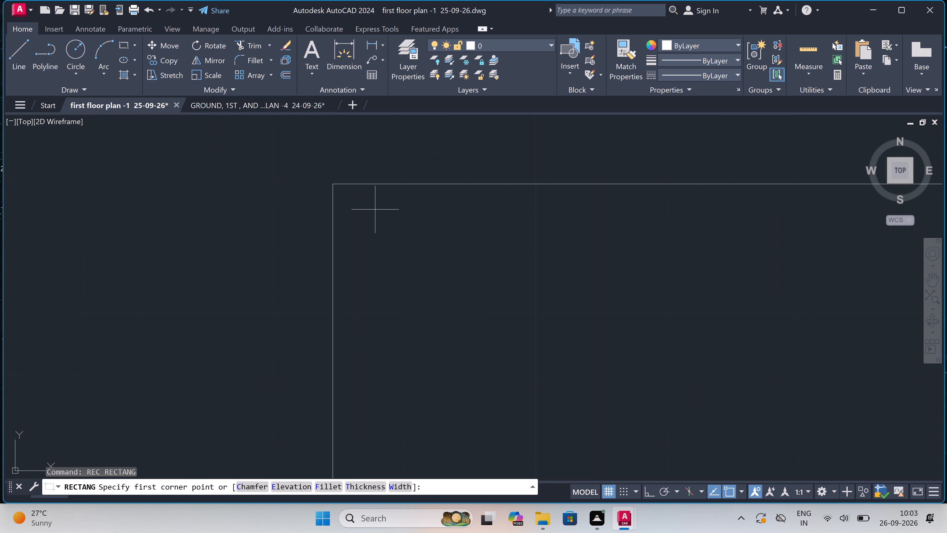
pyautogui.doubleClick(348, 203)
pyautogui.scroll(-5, 436, 299)
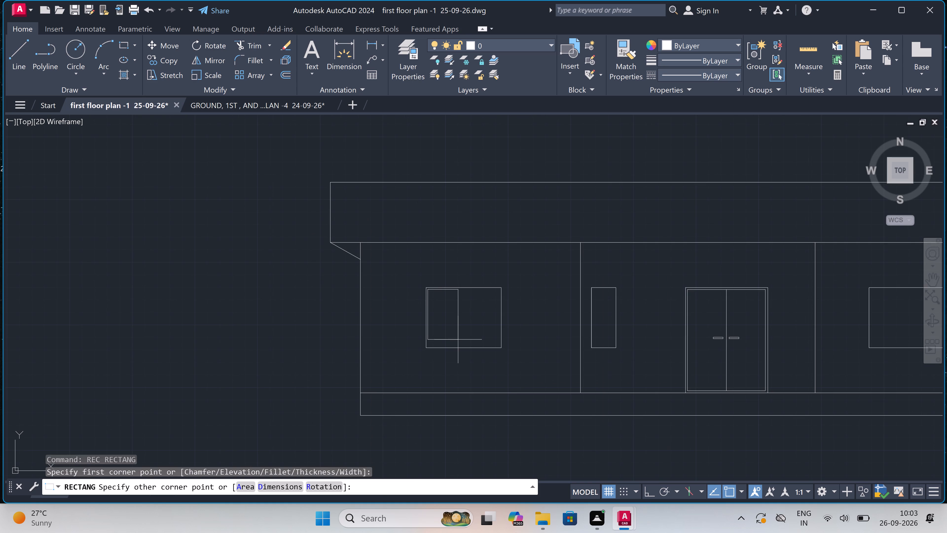
pyautogui.scroll(3, 488, 336)
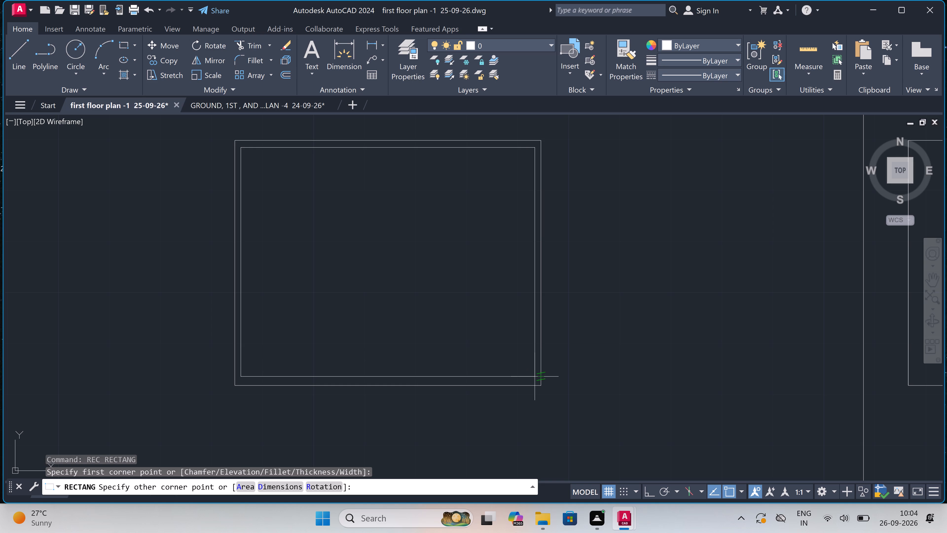
pyautogui.scroll(3, 535, 378)
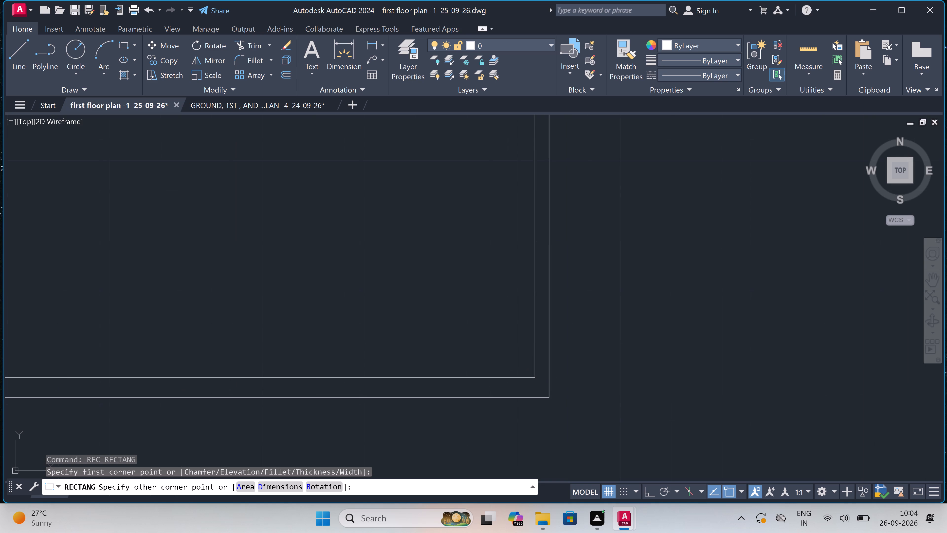
pyautogui.click(535, 382)
pyautogui.scroll(-2, 388, 244)
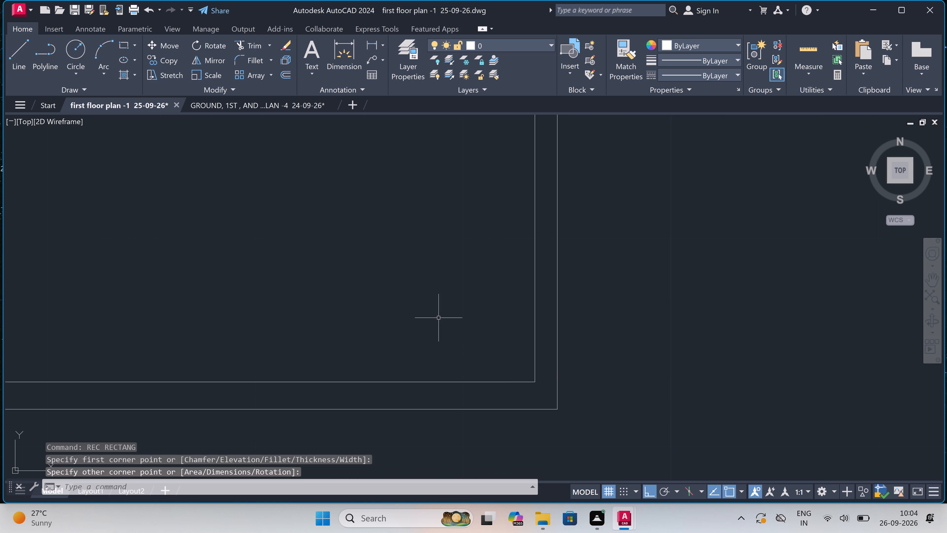
# Draw a vertical centre line between the top and bottom midpoints of the westernmost window's inner frame.
pyautogui.scroll(-5, 388, 244)
pyautogui.scroll(3, 362, 208)
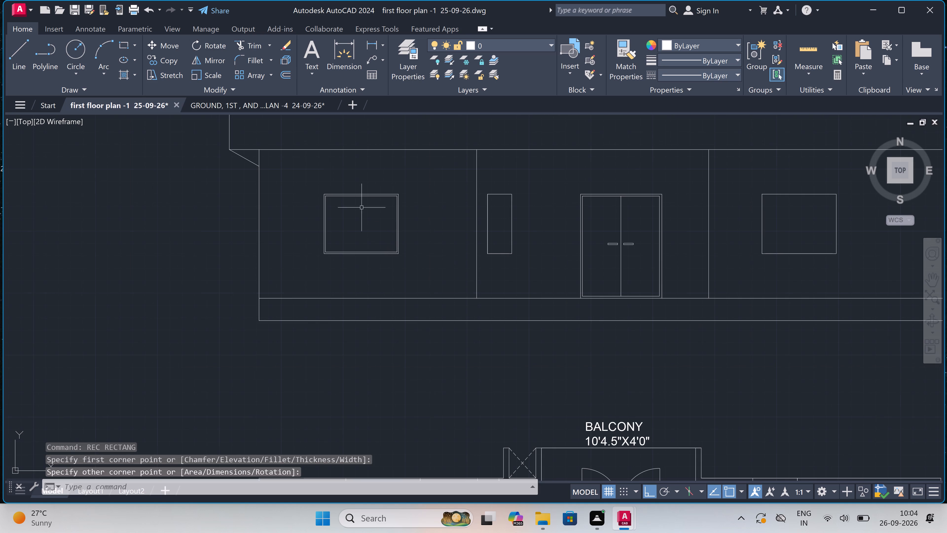
pyautogui.press('l')
pyautogui.press('space')
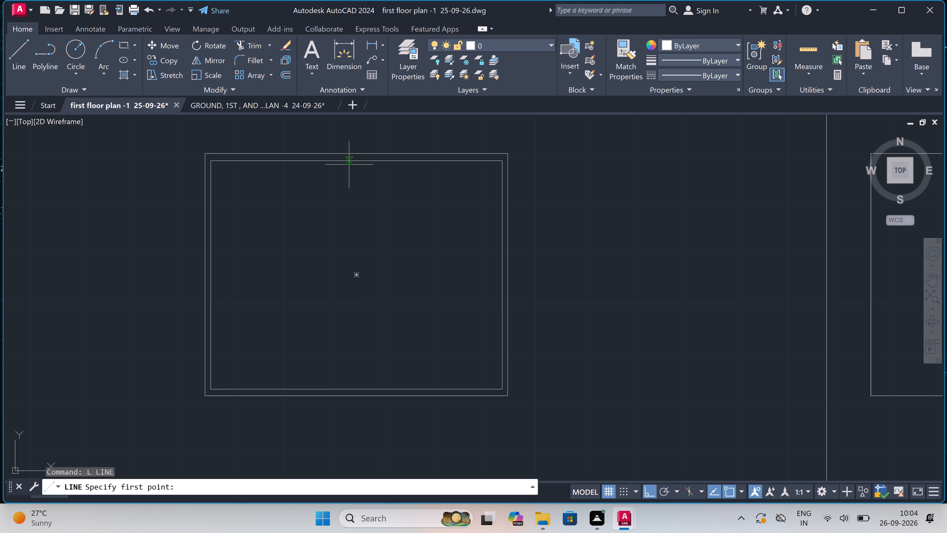
pyautogui.click(355, 159)
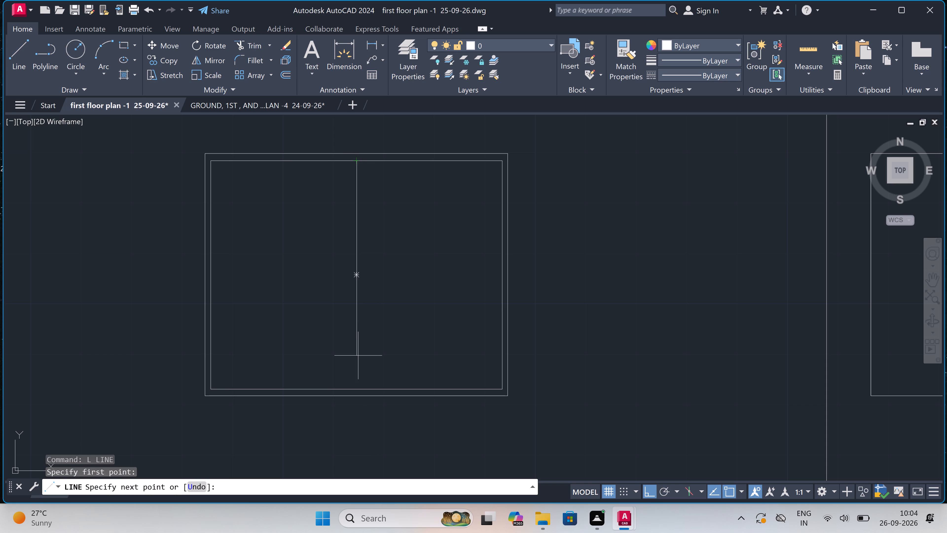
pyautogui.click(358, 393)
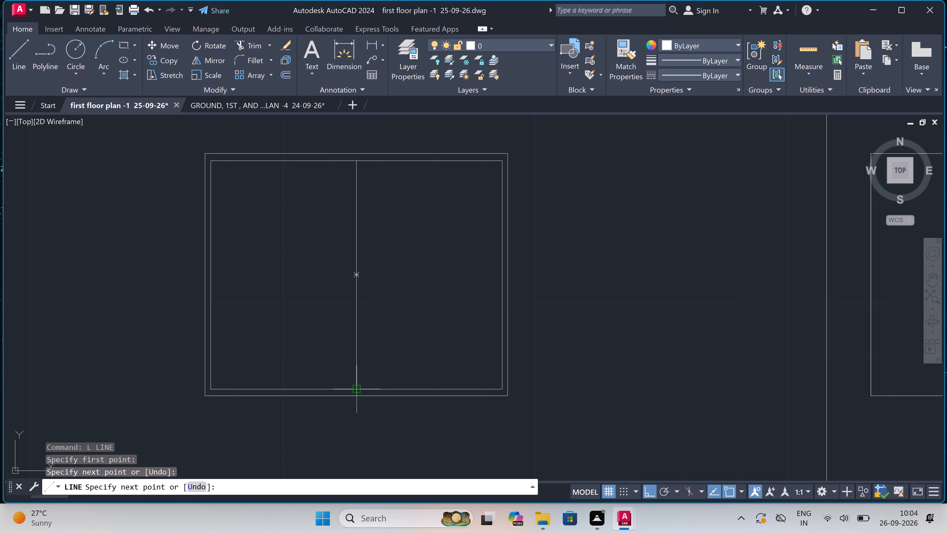
pyautogui.press('Escape')
pyautogui.scroll(-5, 366, 297)
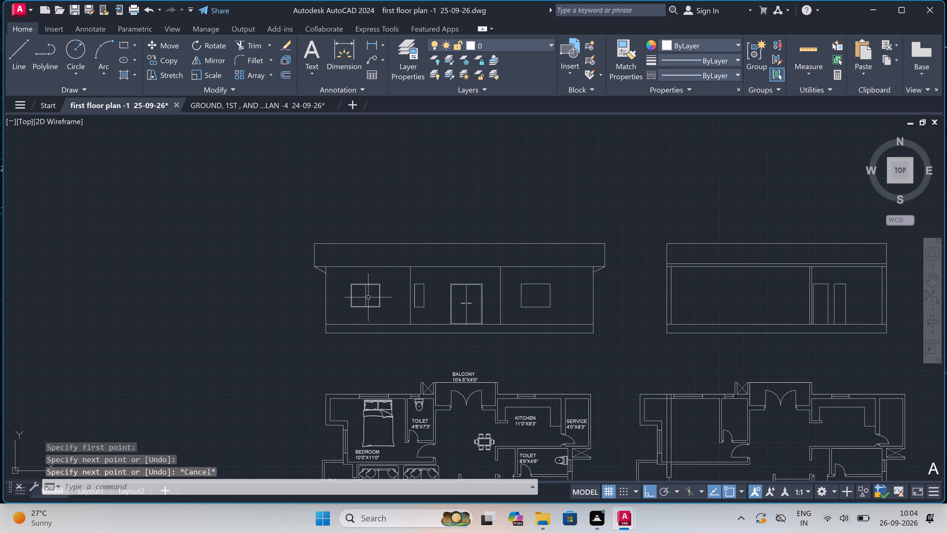
pyautogui.scroll(2, 410, 294)
pyautogui.scroll(1, 436, 295)
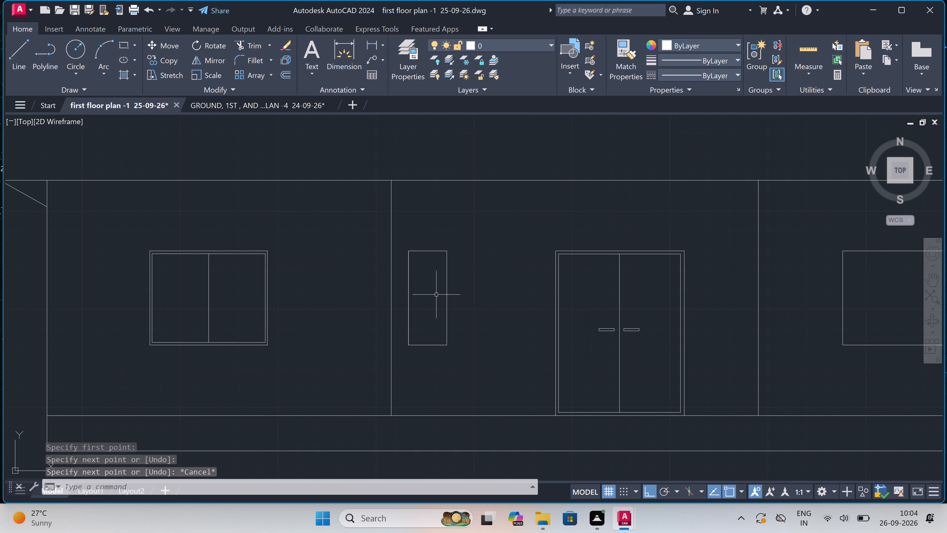
# Draw an inner frame rectangle inset within the narrow window between the westernmost window and the door in the western elevation.
pyautogui.write('REC')
pyautogui.press('space')
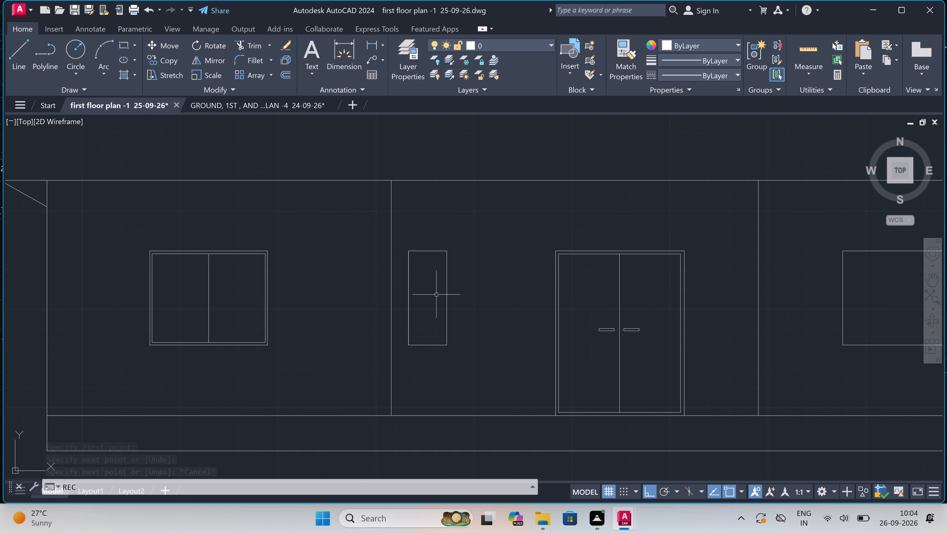
pyautogui.scroll(2, 415, 261)
pyautogui.click(415, 256)
pyautogui.scroll(-3, 426, 339)
pyautogui.scroll(3, 432, 360)
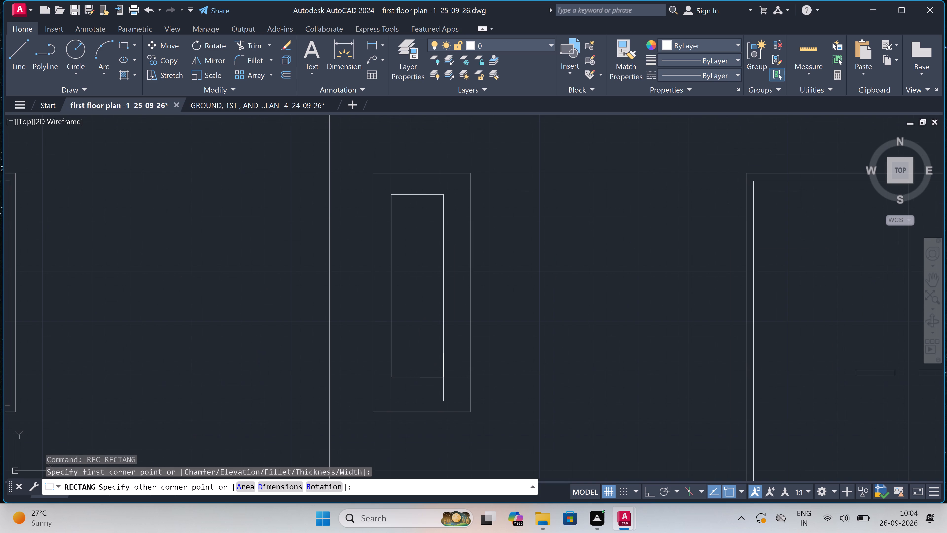
pyautogui.click(454, 394)
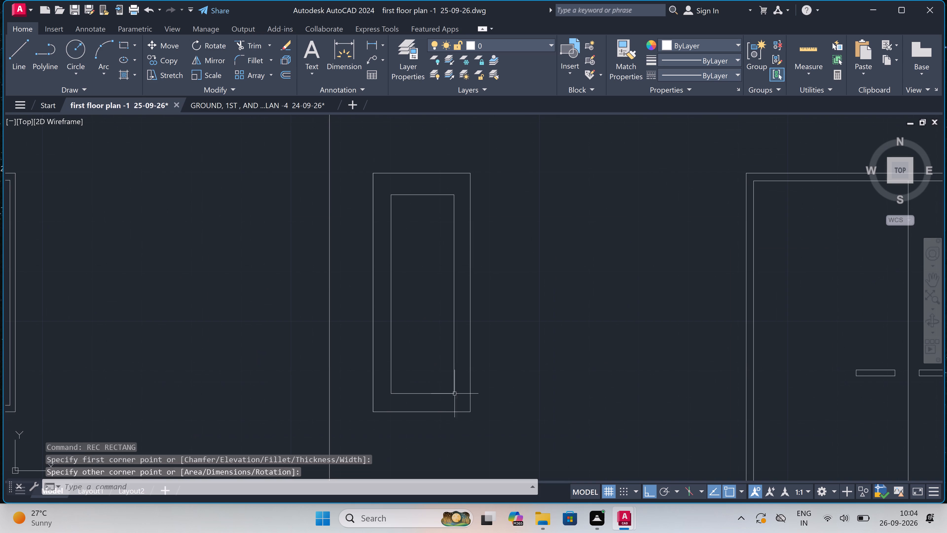
# Draw an inner frame rectangle slightly inset within the western elevation's easternmost window.
pyautogui.scroll(-5, 415, 332)
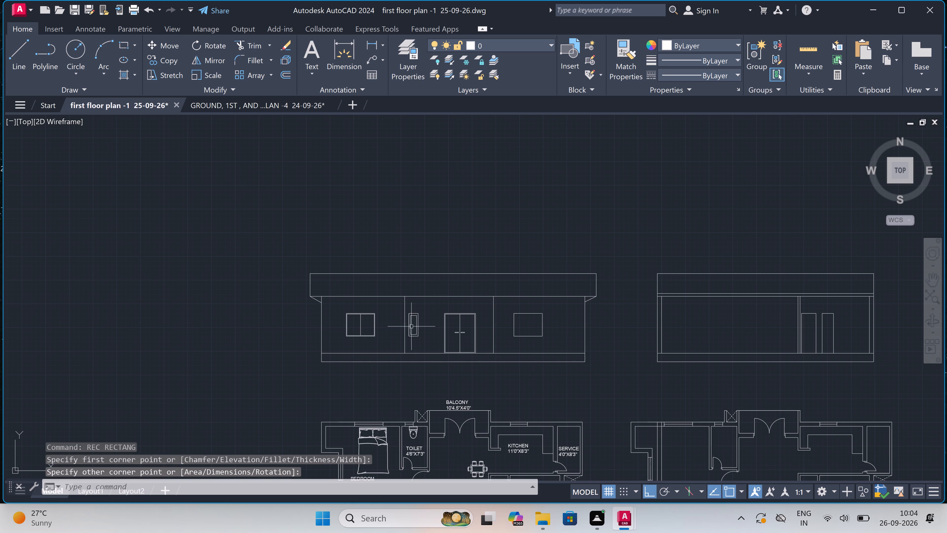
pyautogui.scroll(3, 565, 317)
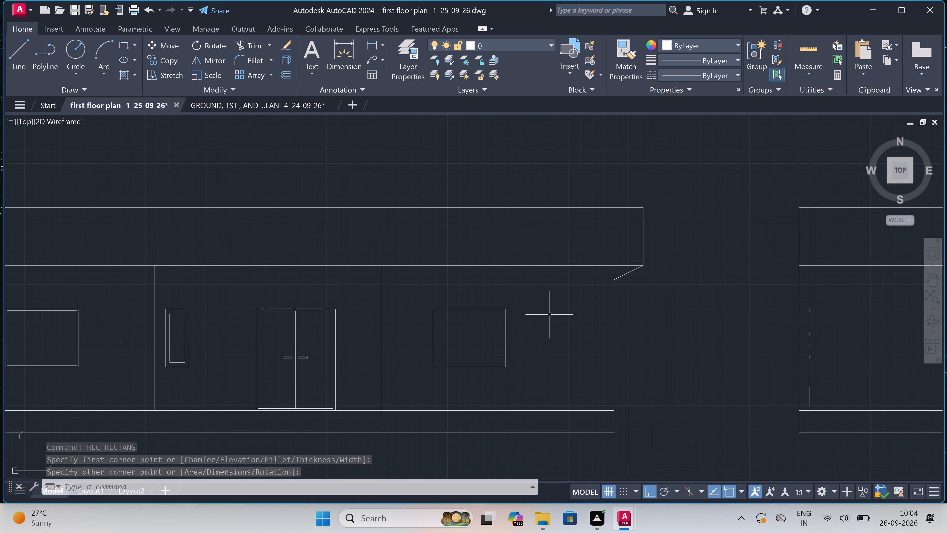
pyautogui.press('r')
pyautogui.write('EC')
pyautogui.press('space')
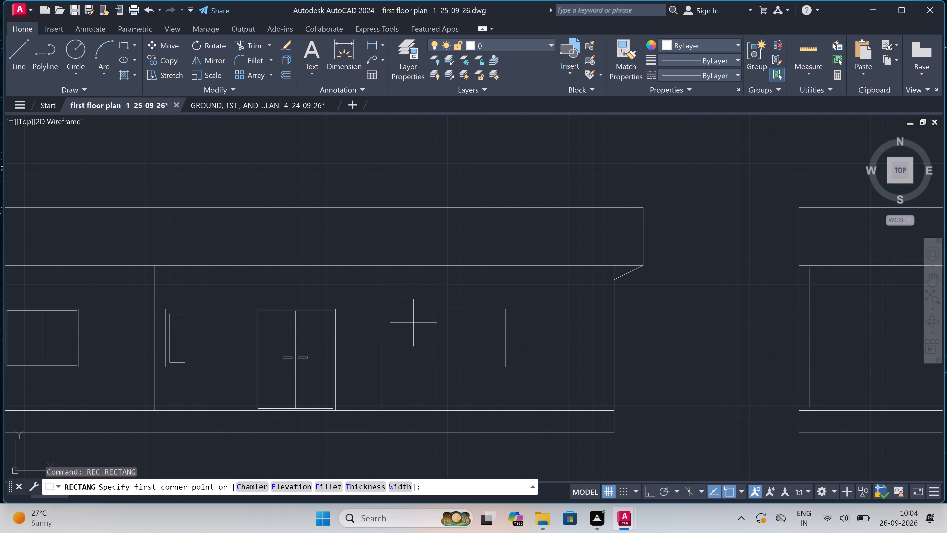
pyautogui.scroll(4, 437, 316)
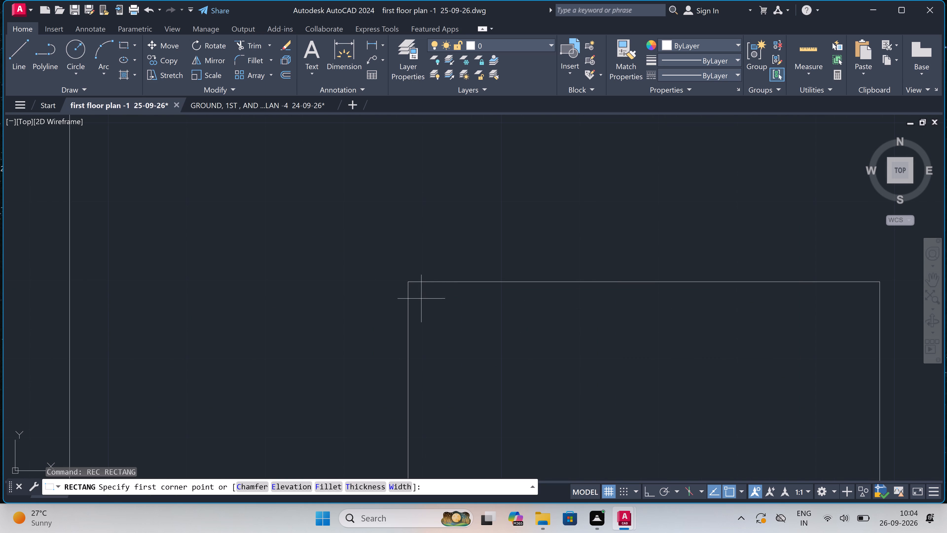
pyautogui.click(421, 298)
pyautogui.scroll(-4, 452, 343)
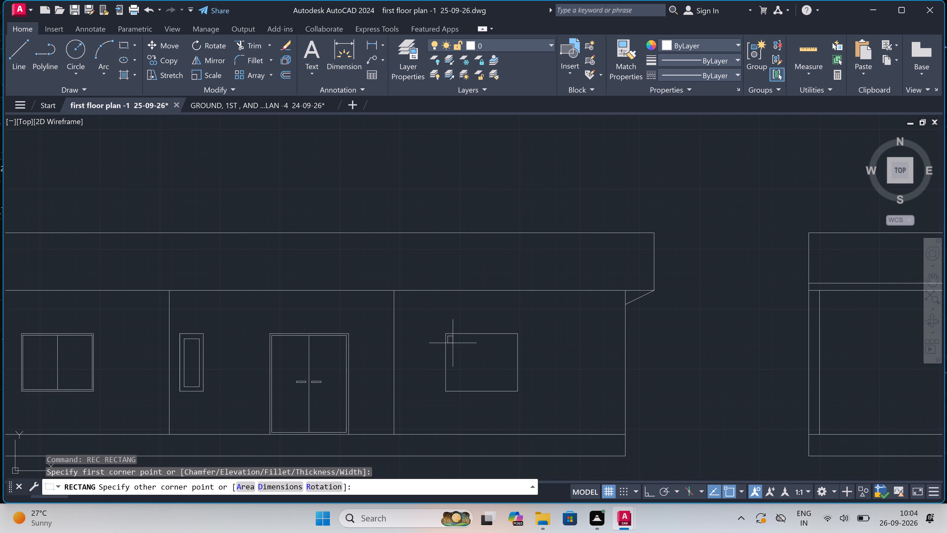
pyautogui.scroll(3, 506, 389)
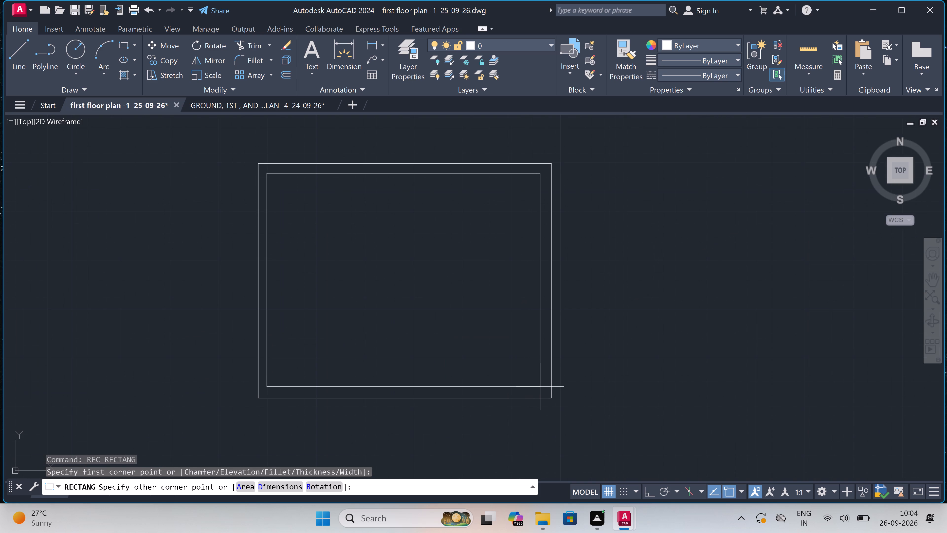
pyautogui.scroll(1, 541, 387)
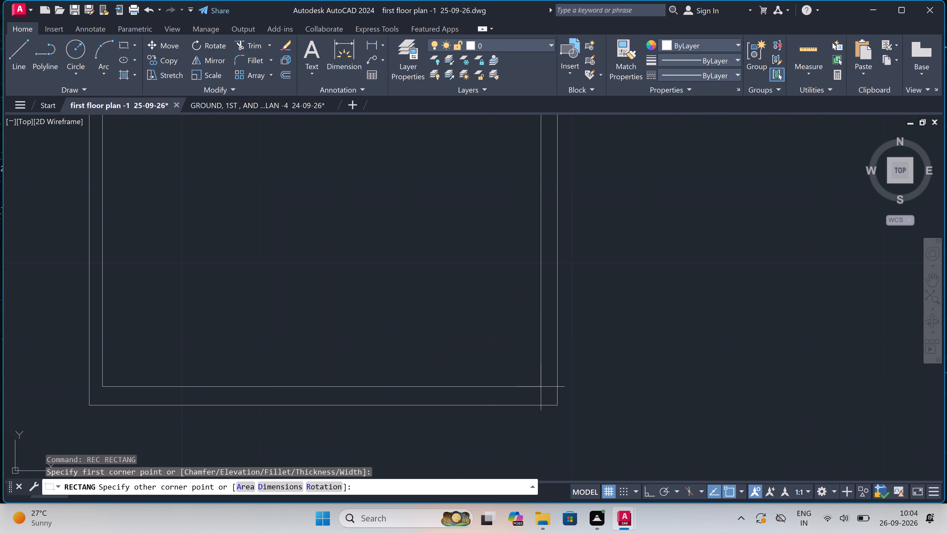
pyautogui.click(543, 388)
pyautogui.press('Escape')
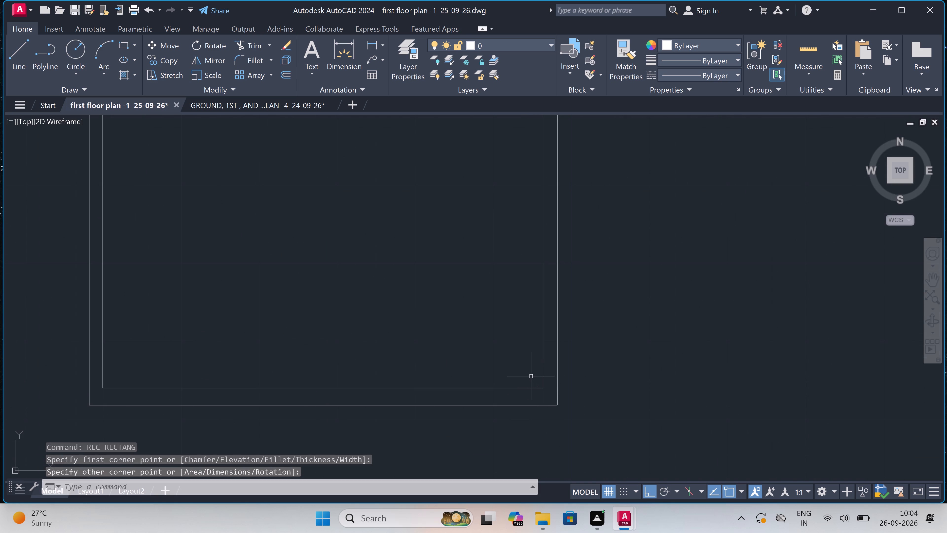
# Draw a vertical centre line between the bottom and top midpoints of the easternmost window's inner frame.
pyautogui.write('L')
pyautogui.press('space')
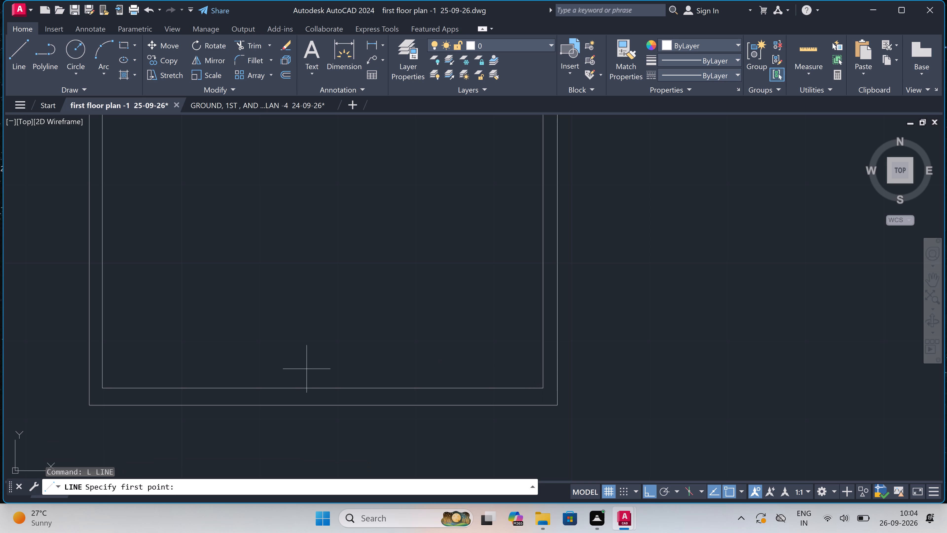
pyautogui.click(323, 388)
pyautogui.scroll(-4, 320, 363)
pyautogui.scroll(3, 317, 336)
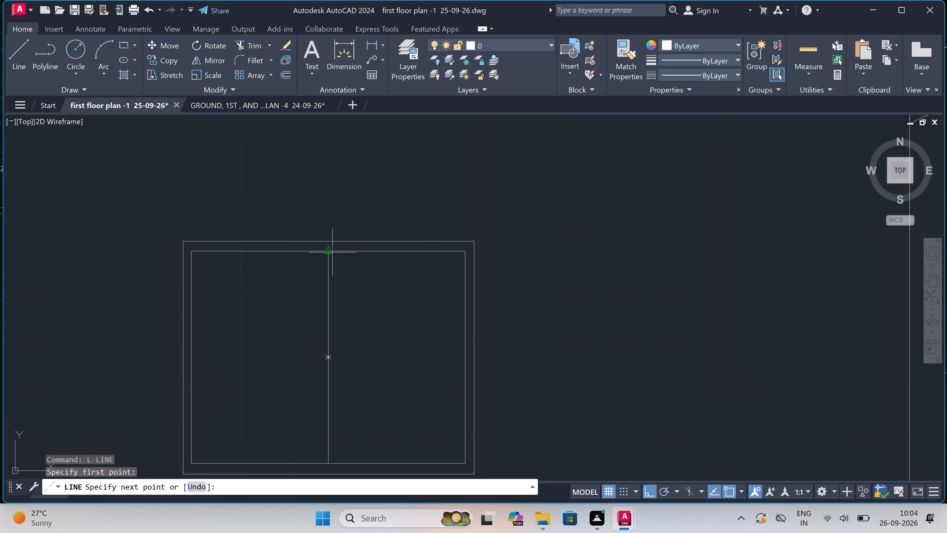
pyautogui.click(326, 251)
pyautogui.press('Escape')
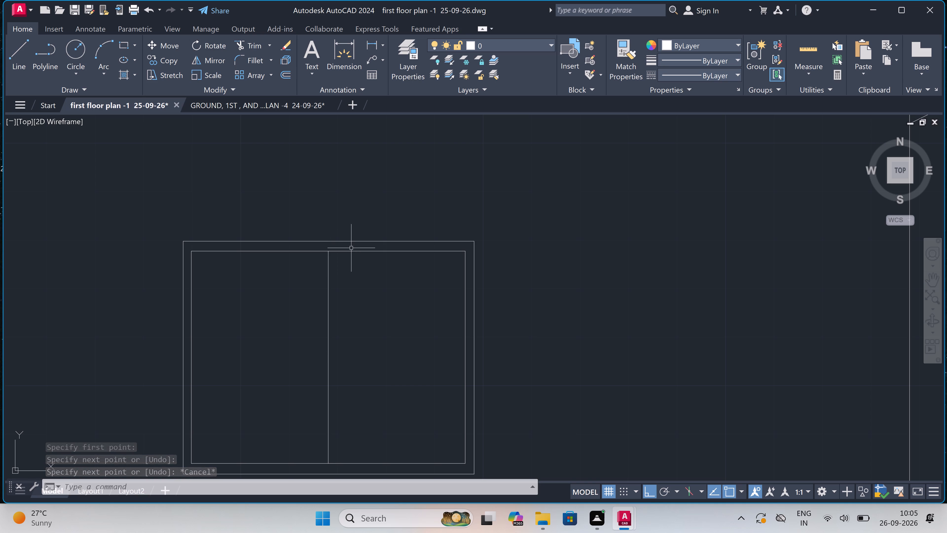
# Add the multiline text label ELEVATION below the western elevation, above the furnished floor plan.
pyautogui.scroll(-6, 377, 249)
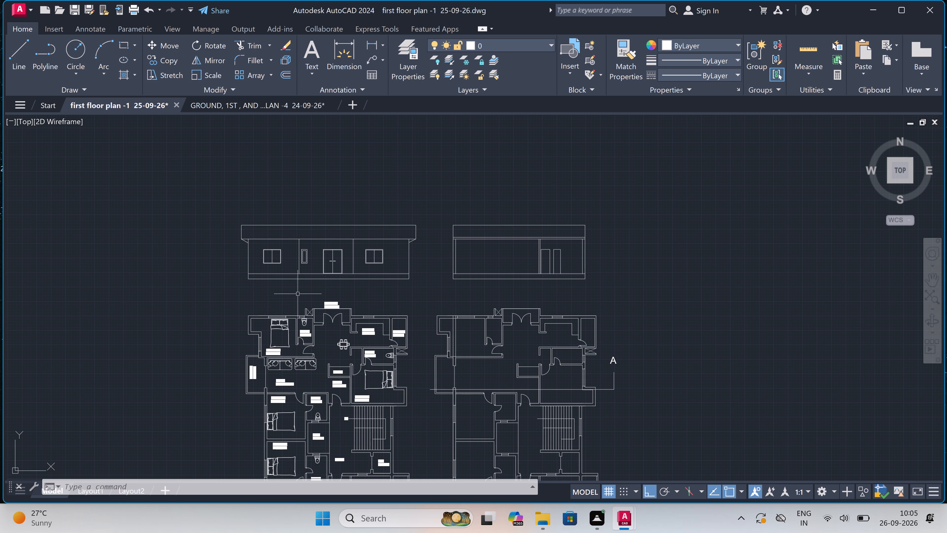
pyautogui.scroll(2, 332, 303)
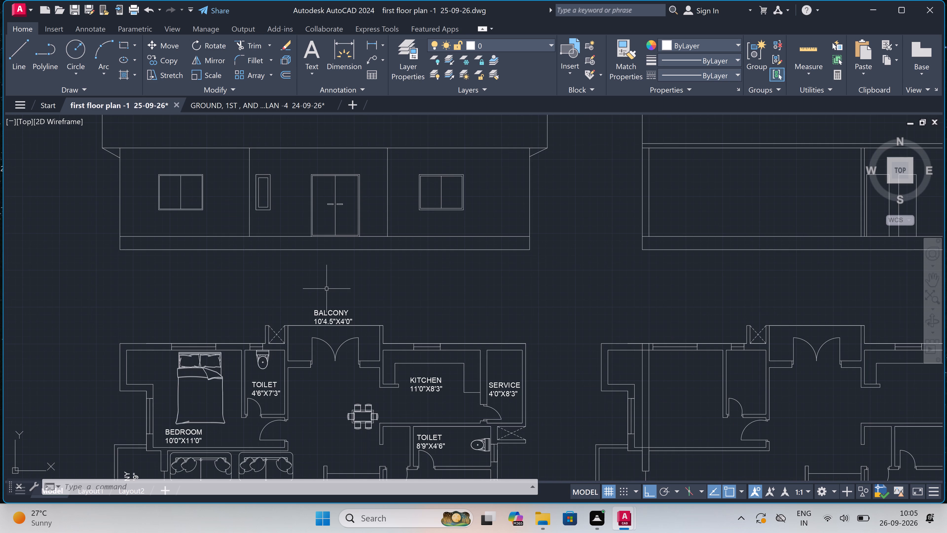
pyautogui.write('MT')
pyautogui.press('space')
pyautogui.click(234, 263)
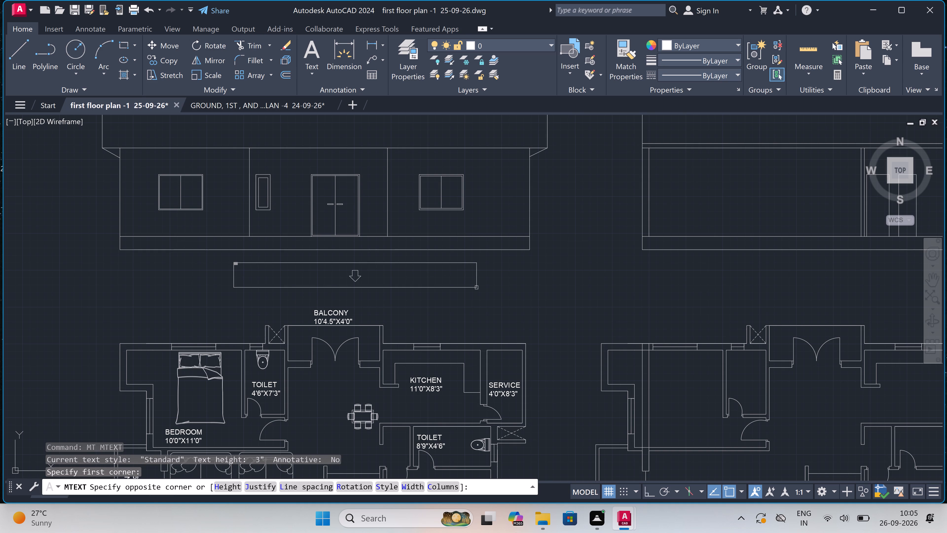
pyautogui.doubleClick(477, 287)
pyautogui.write('ELEVA')
pyautogui.write('TION')
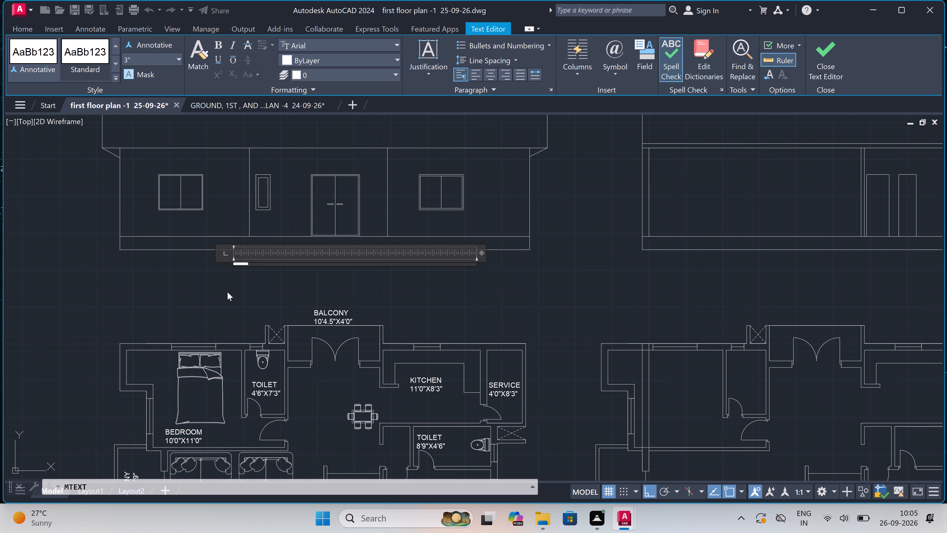
pyautogui.click(227, 292)
# Add the multiline text label SECTION-A below the section drawing, above the eastern floor plan.
pyautogui.scroll(1, 229, 273)
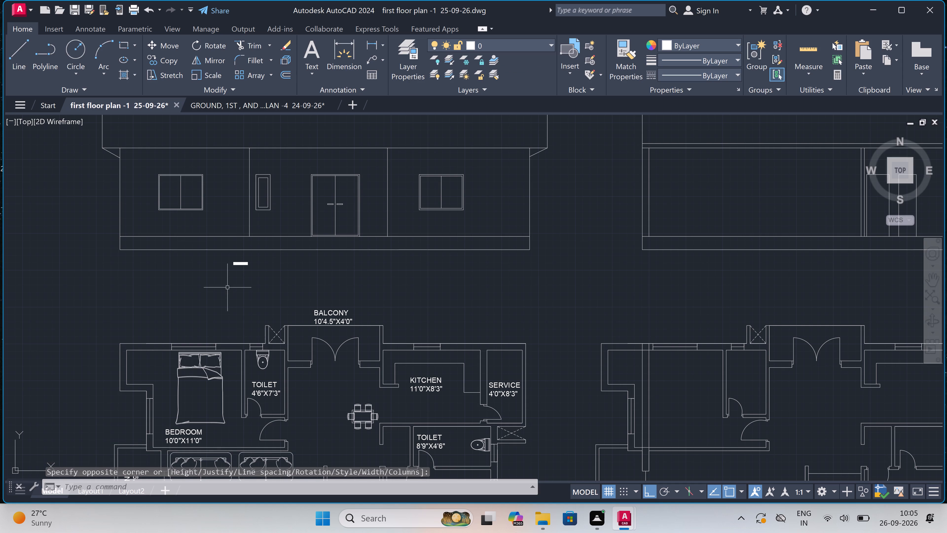
pyautogui.scroll(2, 229, 273)
pyautogui.scroll(-6, 229, 272)
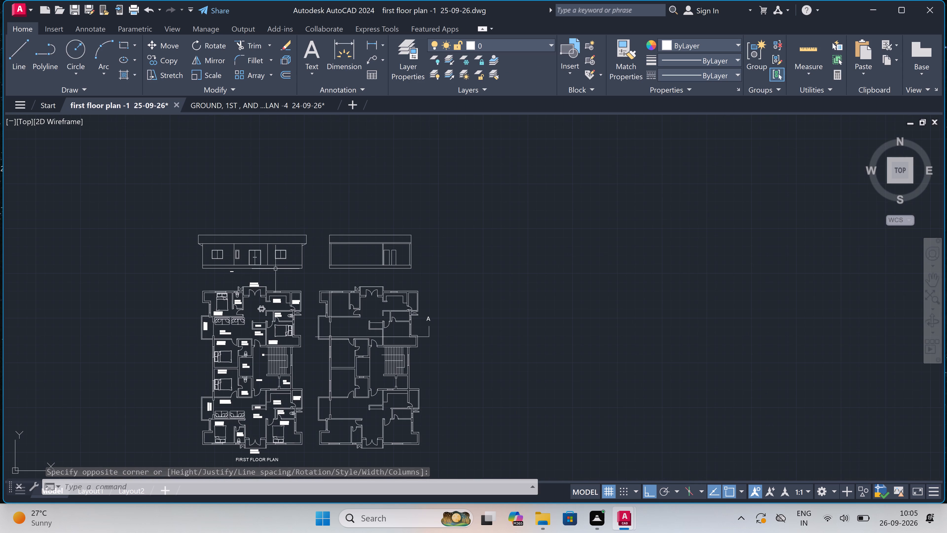
pyautogui.scroll(3, 377, 271)
pyautogui.press('space')
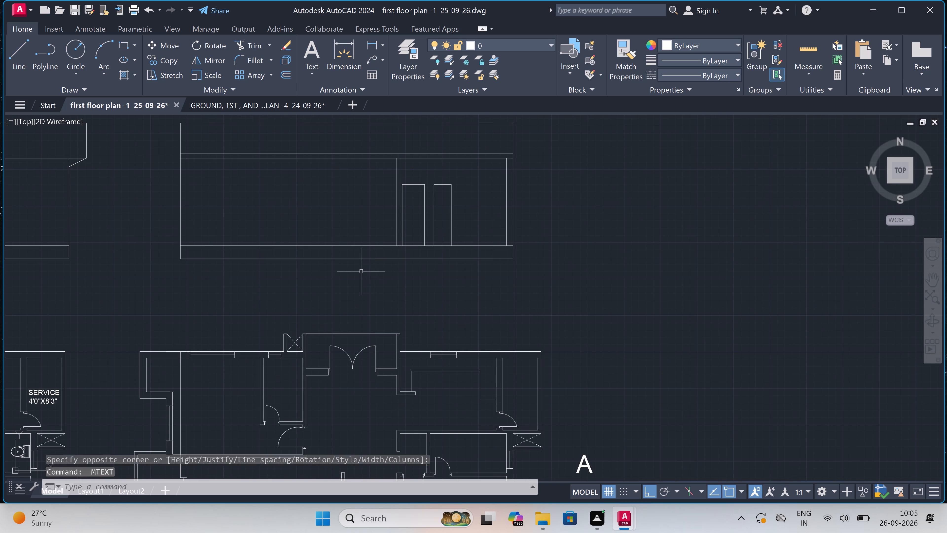
pyautogui.click(248, 278)
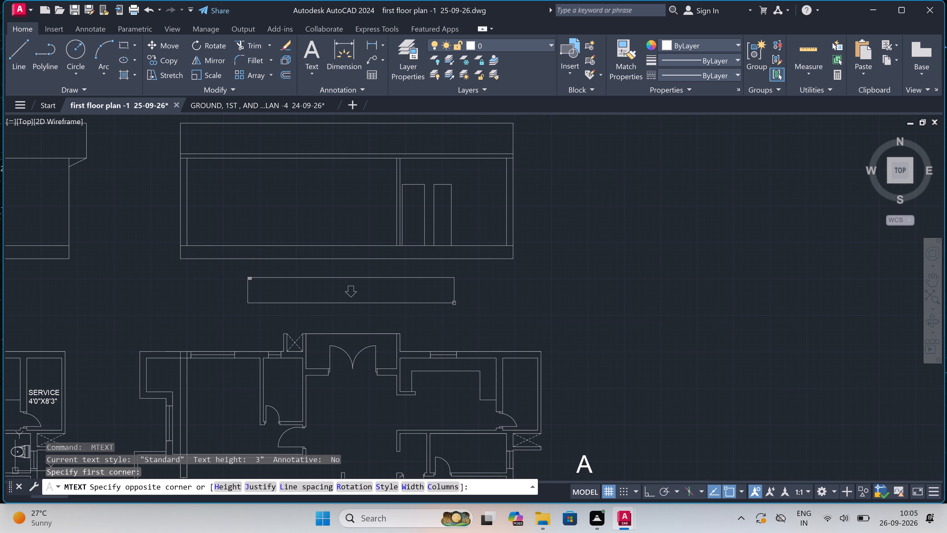
pyautogui.doubleClick(455, 303)
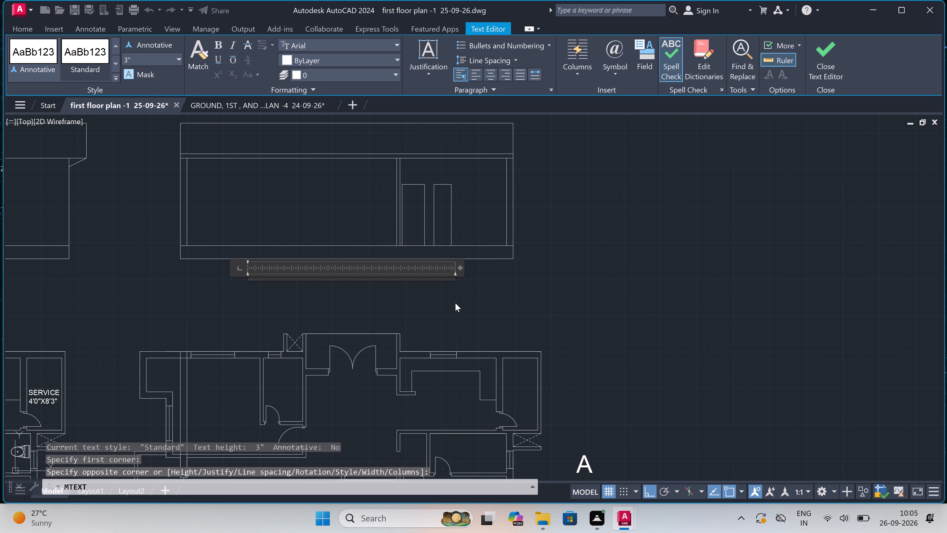
pyautogui.write('SE')
pyautogui.write('CT')
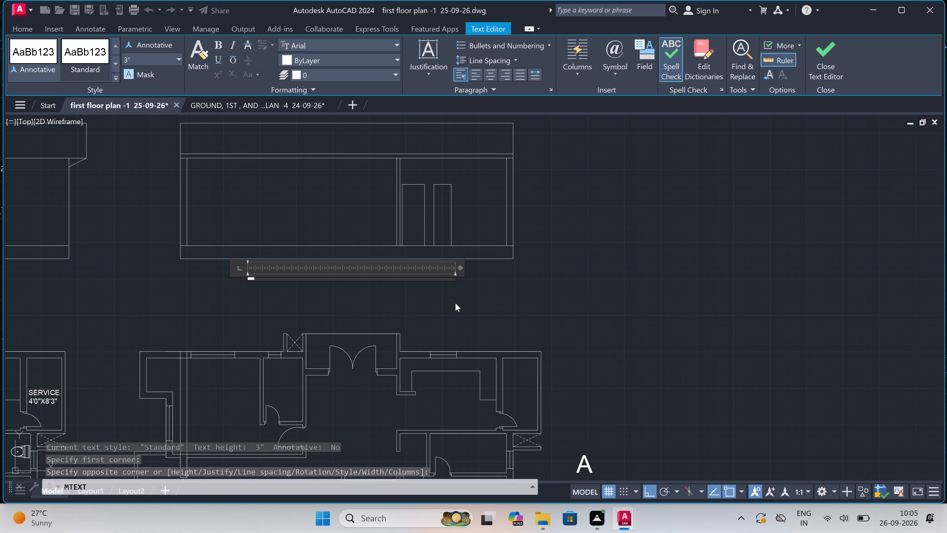
pyautogui.write('ION')
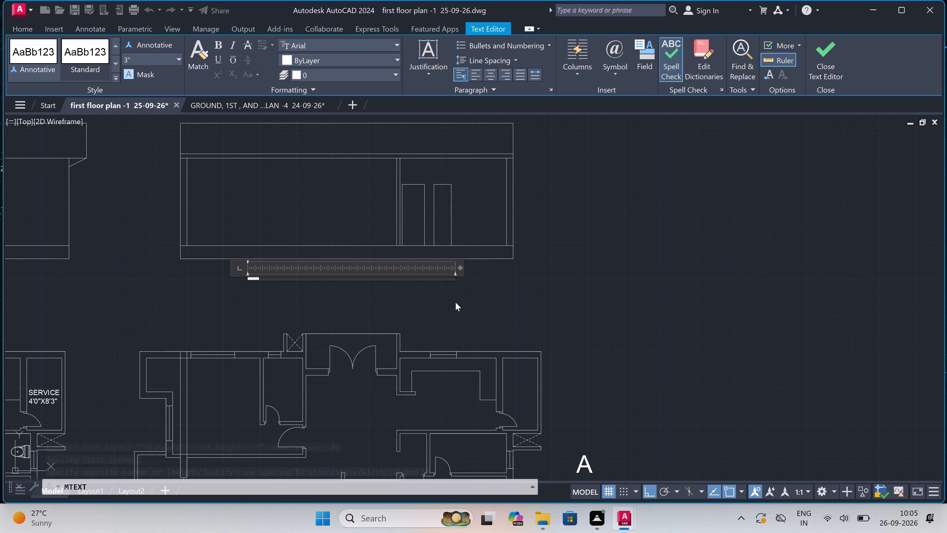
pyautogui.press('-')
pyautogui.press('a')
pyautogui.scroll(3, 258, 297)
pyautogui.click(258, 297)
# Set the text height of both the ELEVATION and SECTION-A labels to 1.5'.
pyautogui.scroll(-3, 254, 263)
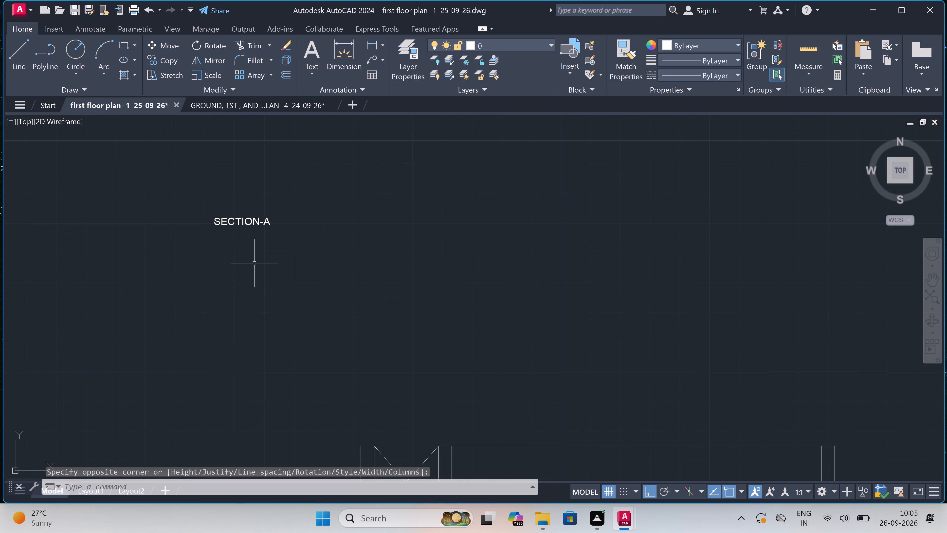
pyautogui.scroll(2, 249, 249)
pyautogui.click(247, 258)
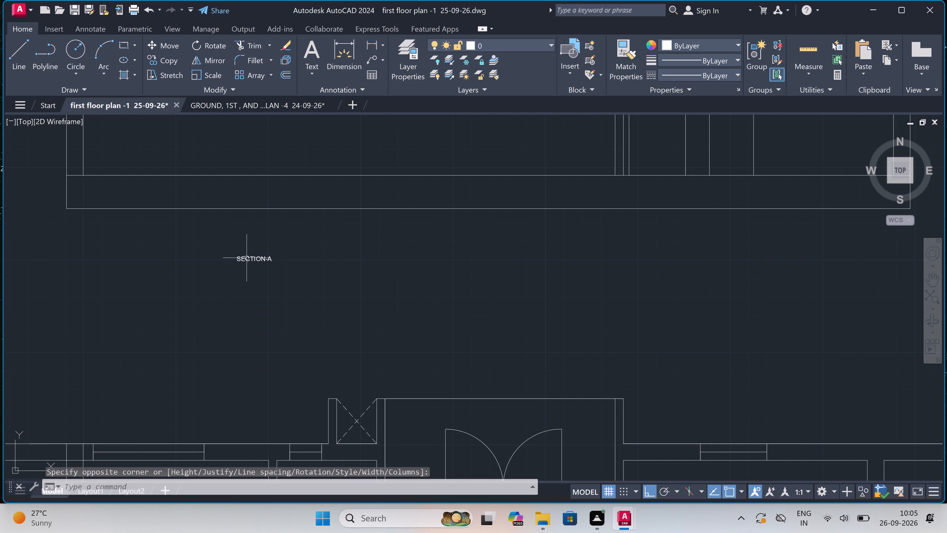
pyautogui.scroll(-7, 274, 285)
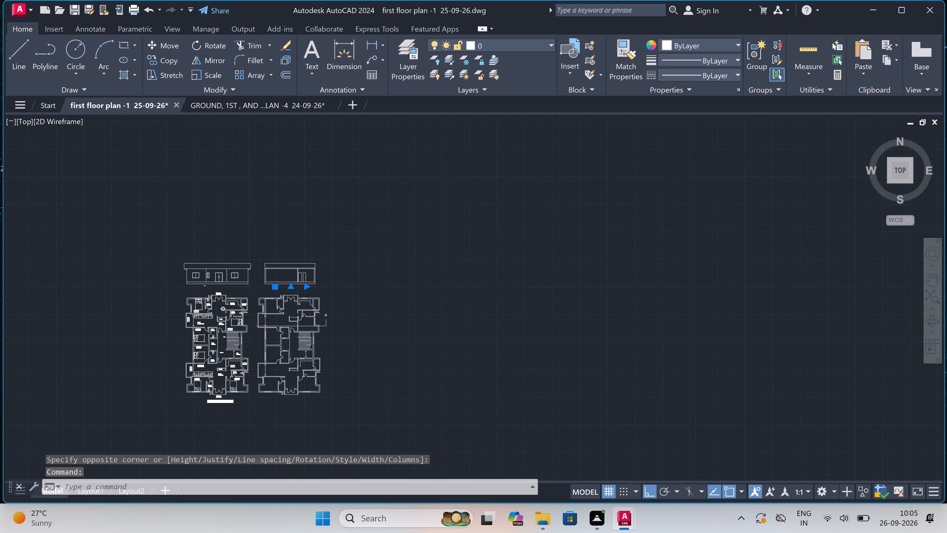
pyautogui.scroll(3, 220, 291)
pyautogui.scroll(3, 250, 279)
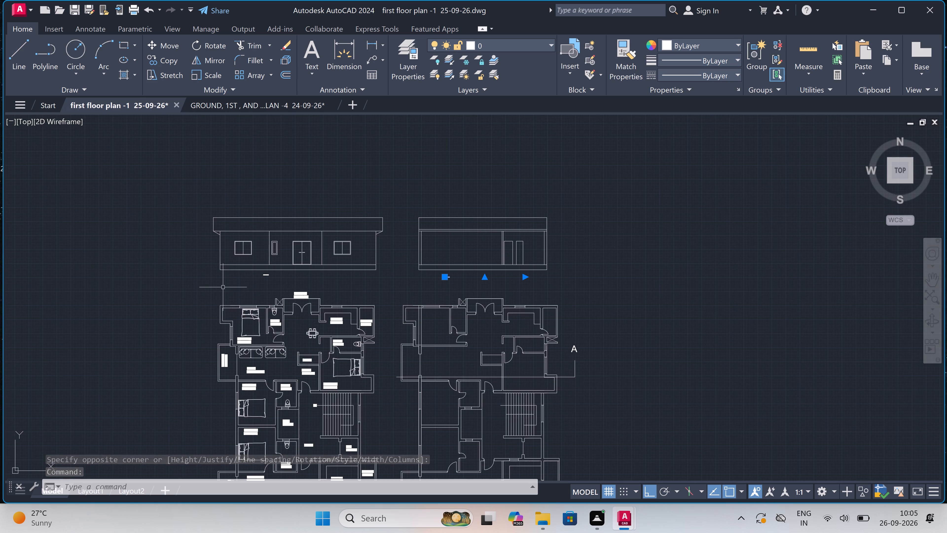
pyautogui.click(311, 266)
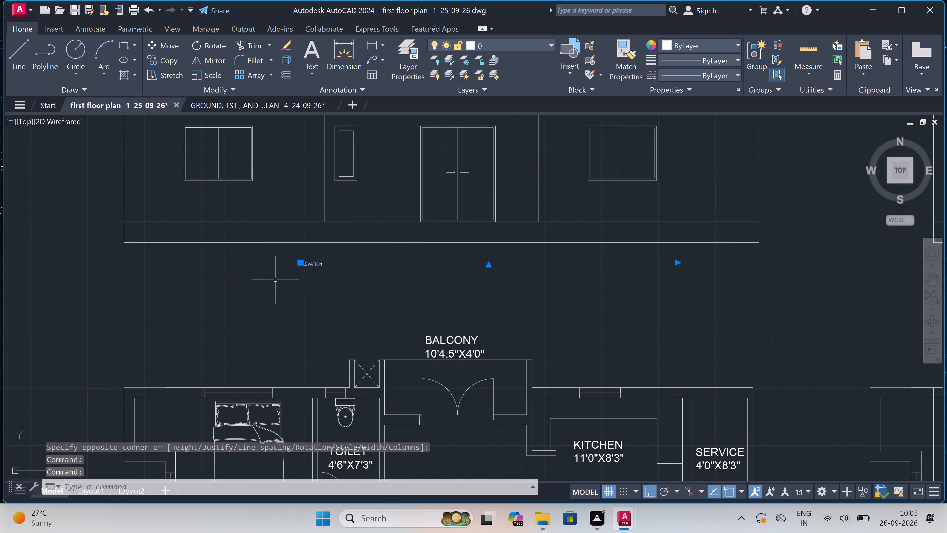
pyautogui.rightClick(216, 289)
pyautogui.click(265, 276)
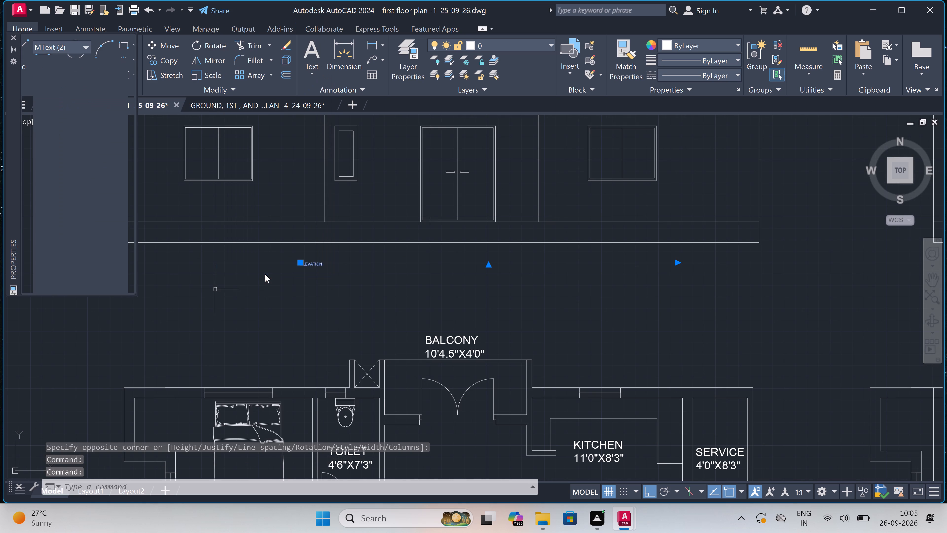
pyautogui.click(112, 279)
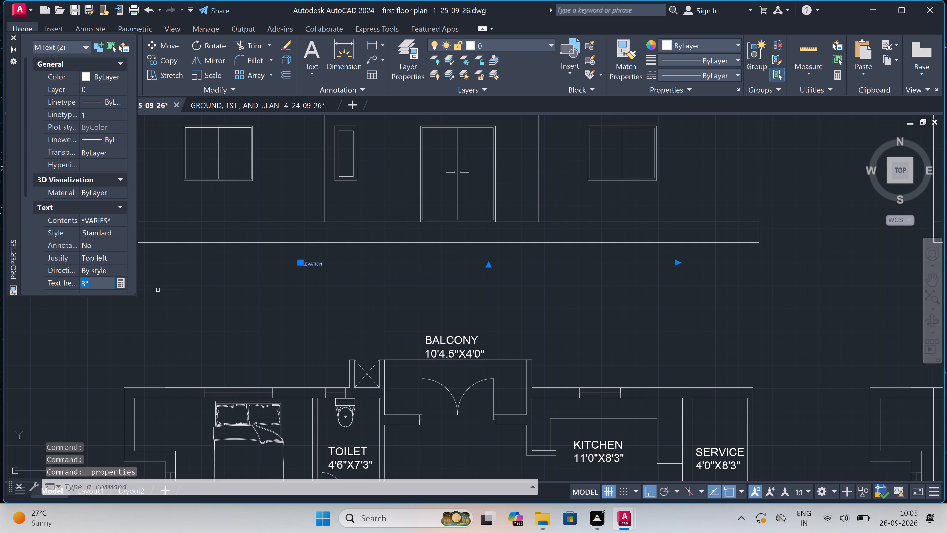
pyautogui.press('BackSpace')
pyautogui.write("1.5'")
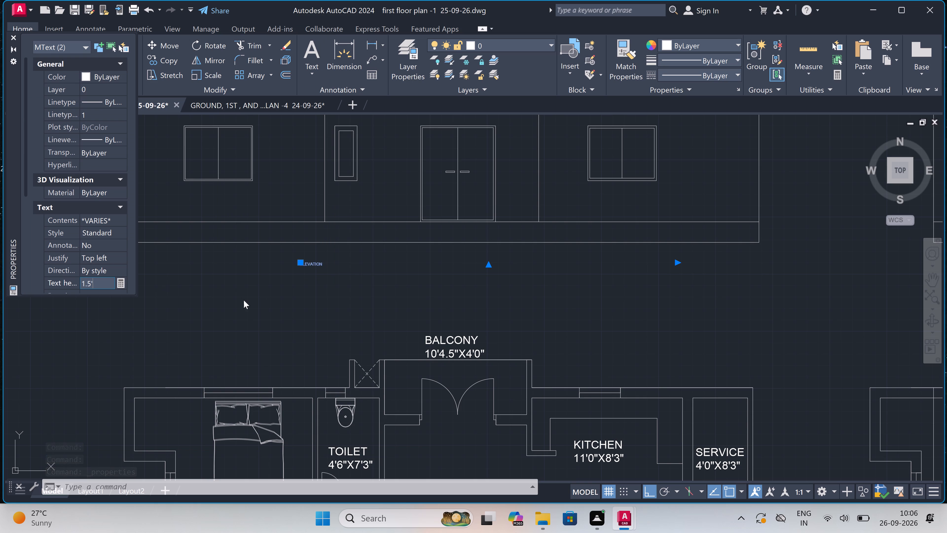
pyautogui.click(244, 300)
pyautogui.press('Escape')
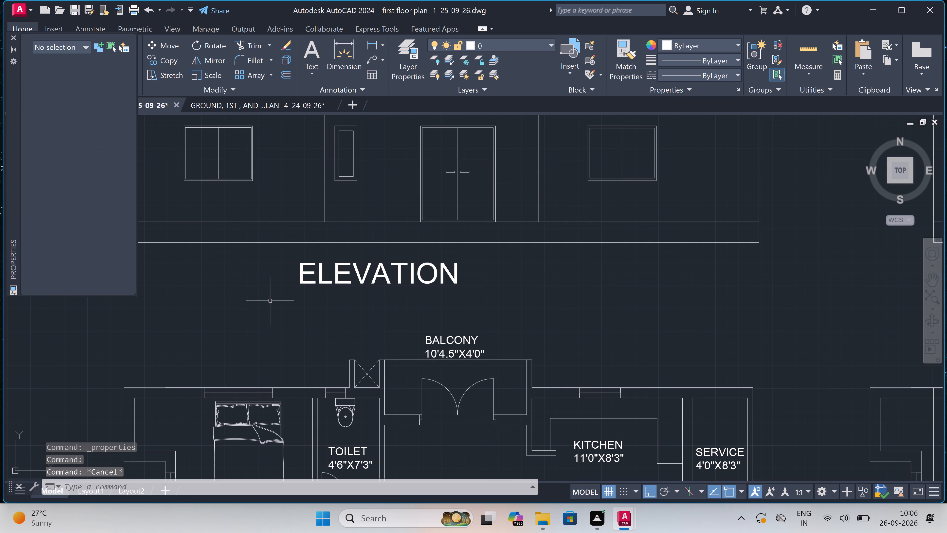
# Draw a small freehand triangle from three lines, with Ortho off, inside the western end of Section A's base band.
pyautogui.scroll(-5, 434, 270)
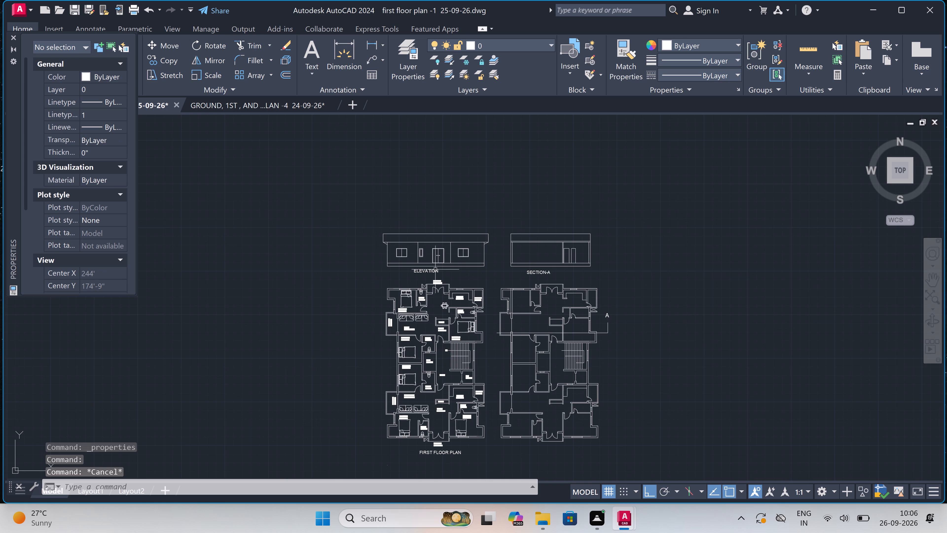
pyautogui.scroll(3, 581, 235)
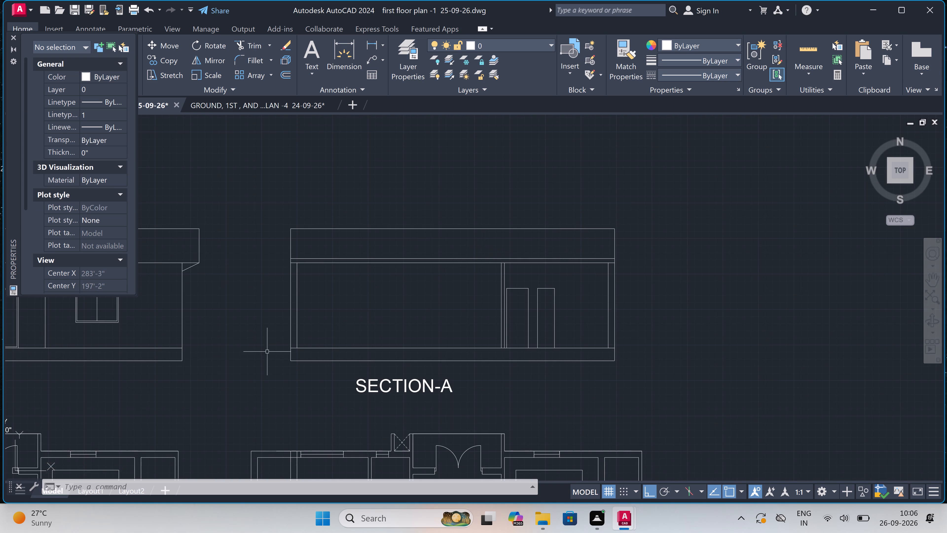
pyautogui.scroll(3, 290, 373)
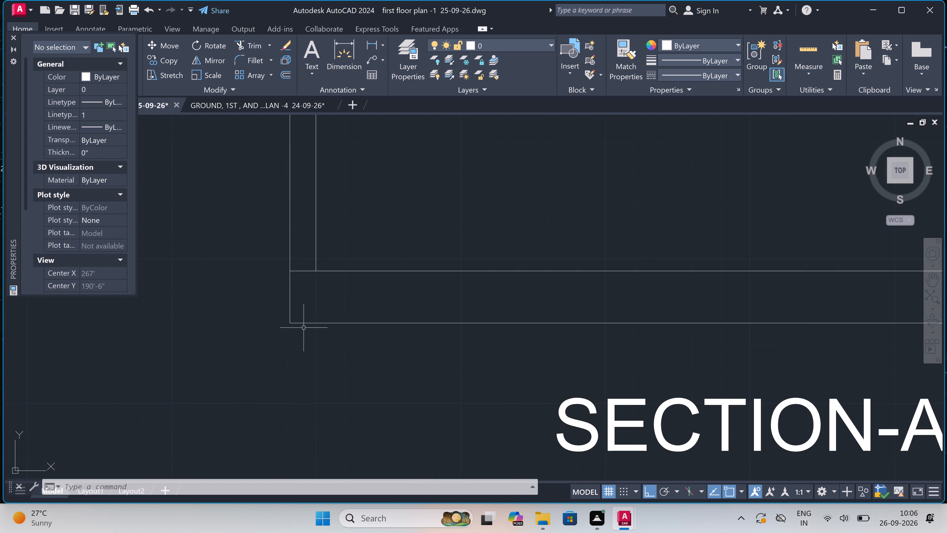
pyautogui.scroll(2, 325, 306)
pyautogui.press('l')
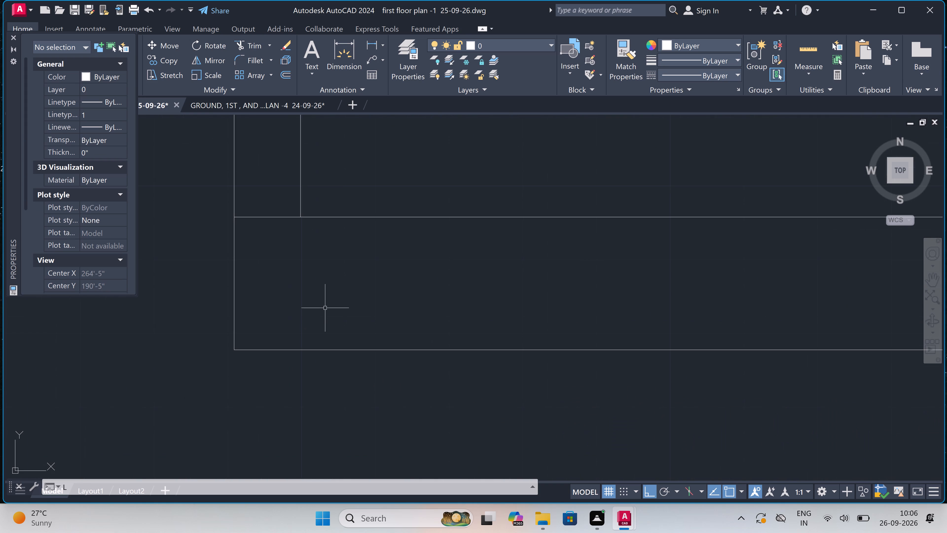
pyautogui.press('space')
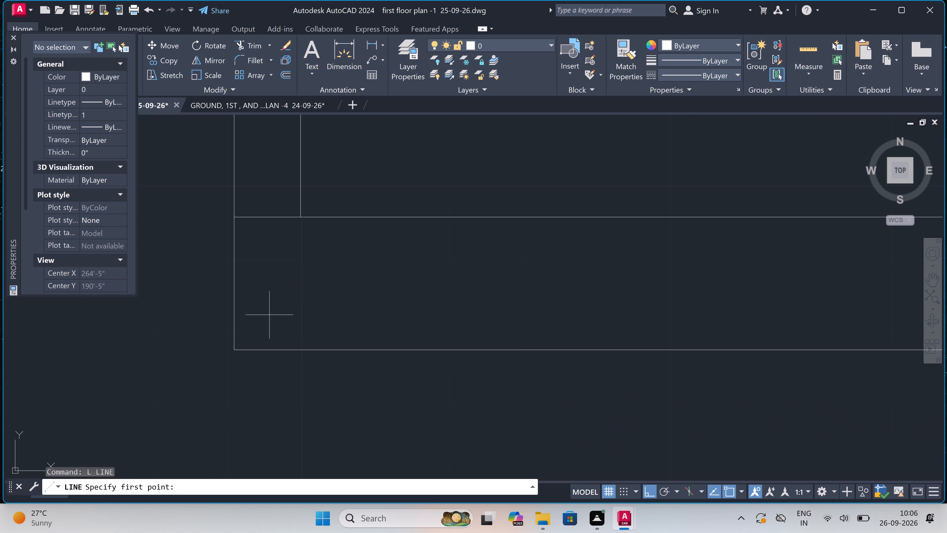
pyautogui.doubleClick(269, 315)
pyautogui.press('F8')
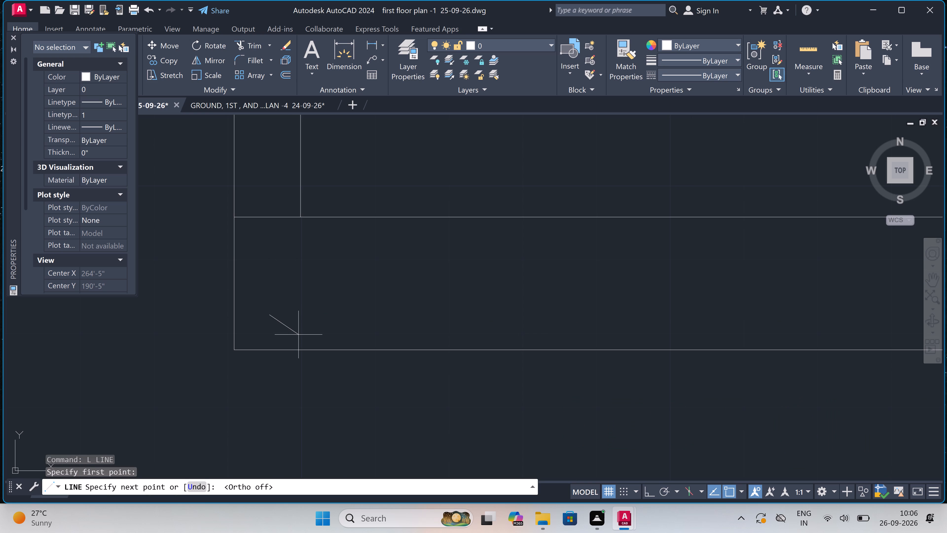
pyautogui.click(298, 335)
pyautogui.scroll(2, 301, 307)
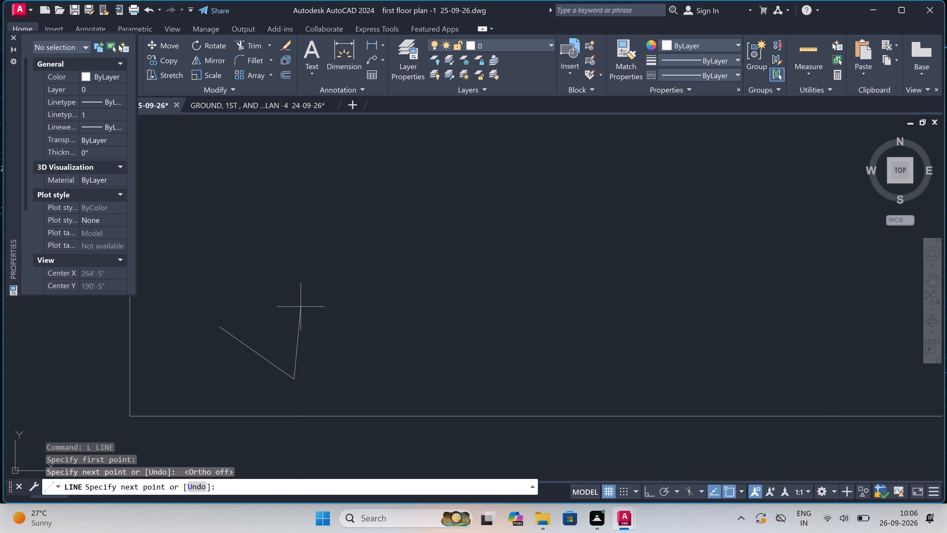
pyautogui.click(298, 303)
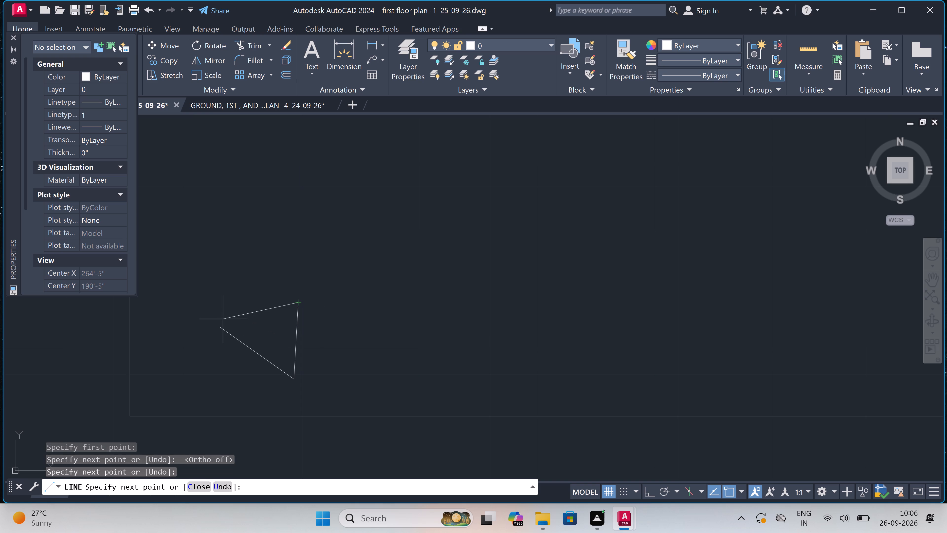
pyautogui.click(219, 327)
pyautogui.press('Escape')
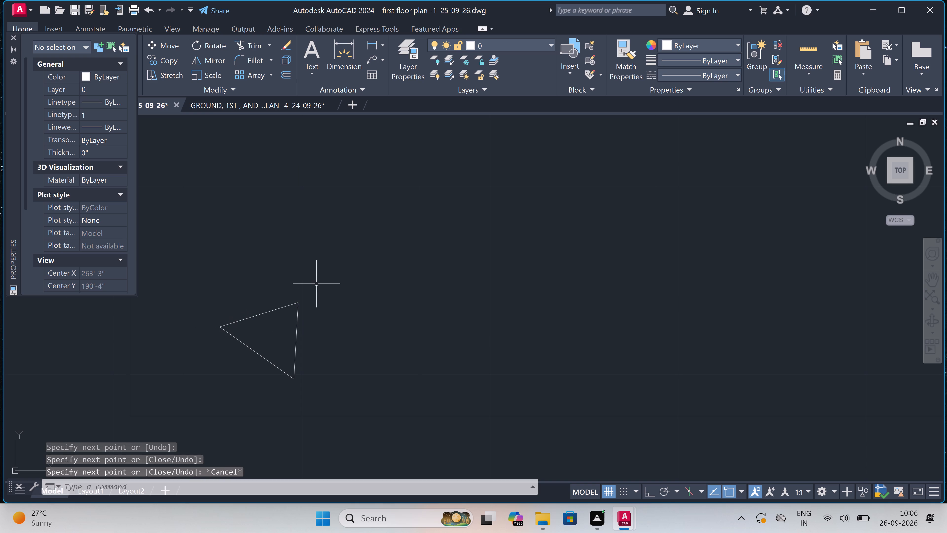
# Copy the small triangle to nine scattered spots in two staggered rows along the western part of Section A's base band.
pyautogui.moveTo(320, 287); pyautogui.dragTo(320, 292)
pyautogui.click(227, 373)
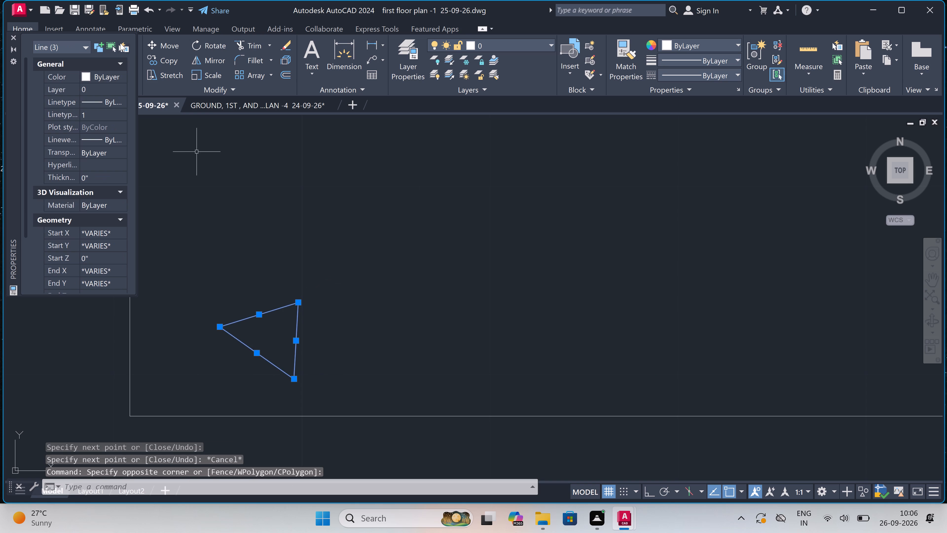
pyautogui.click(172, 61)
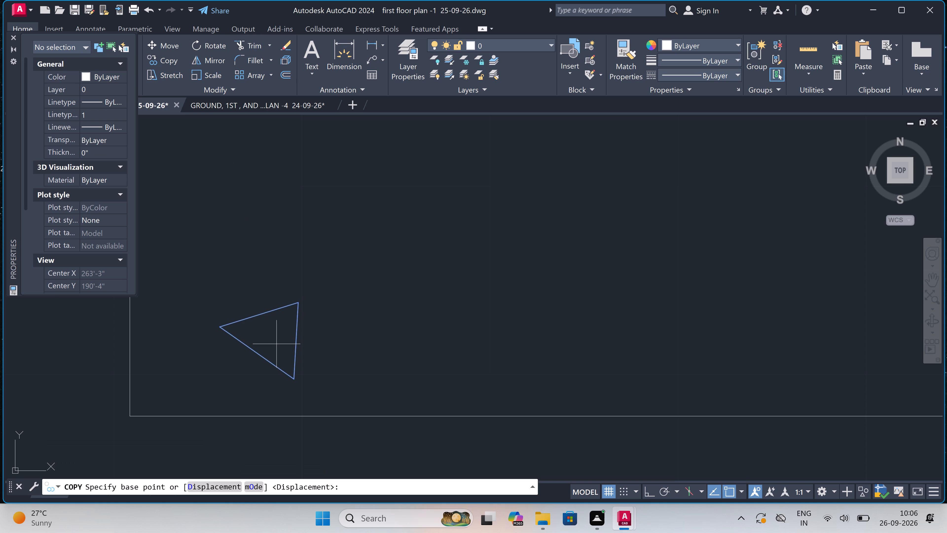
pyautogui.moveTo(275, 340); pyautogui.dragTo(277, 331)
pyautogui.scroll(-3, 280, 297)
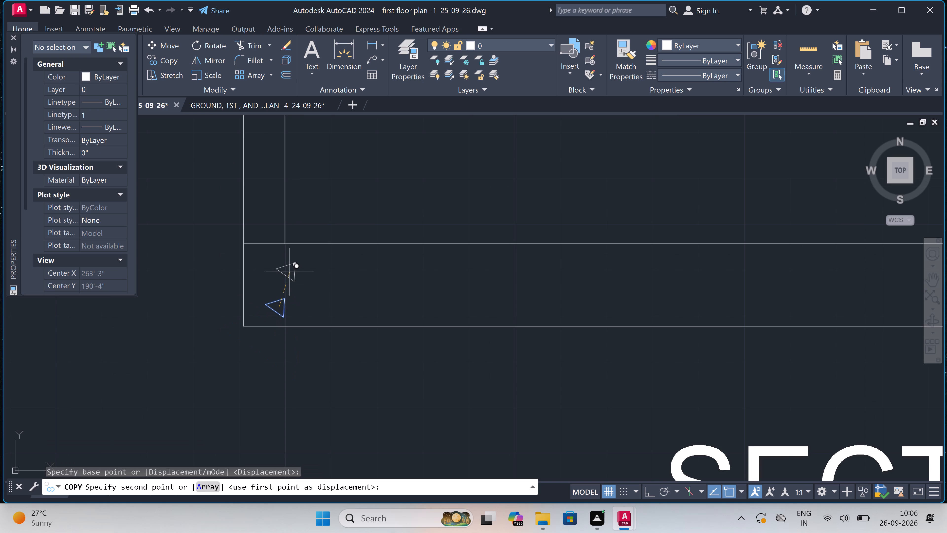
pyautogui.click(335, 262)
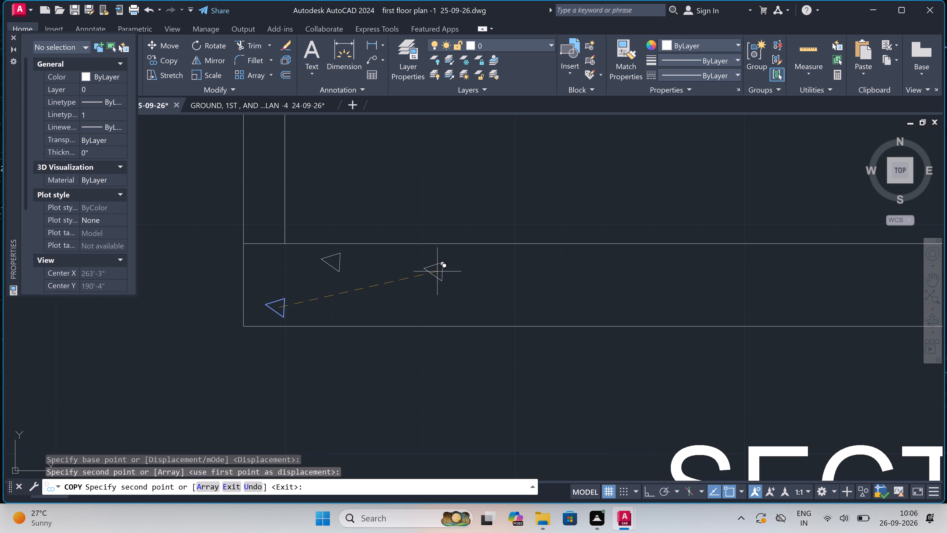
pyautogui.click(451, 269)
pyautogui.click(396, 296)
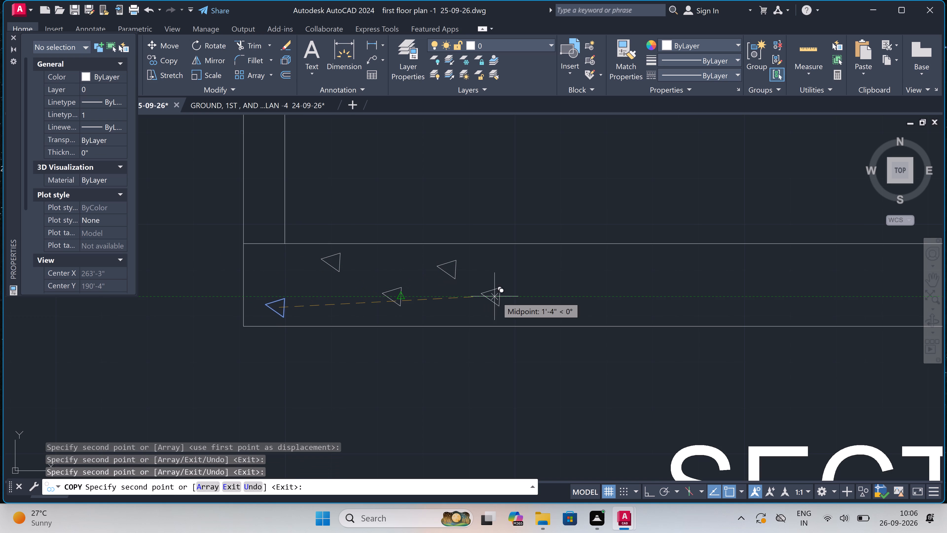
pyautogui.click(505, 305)
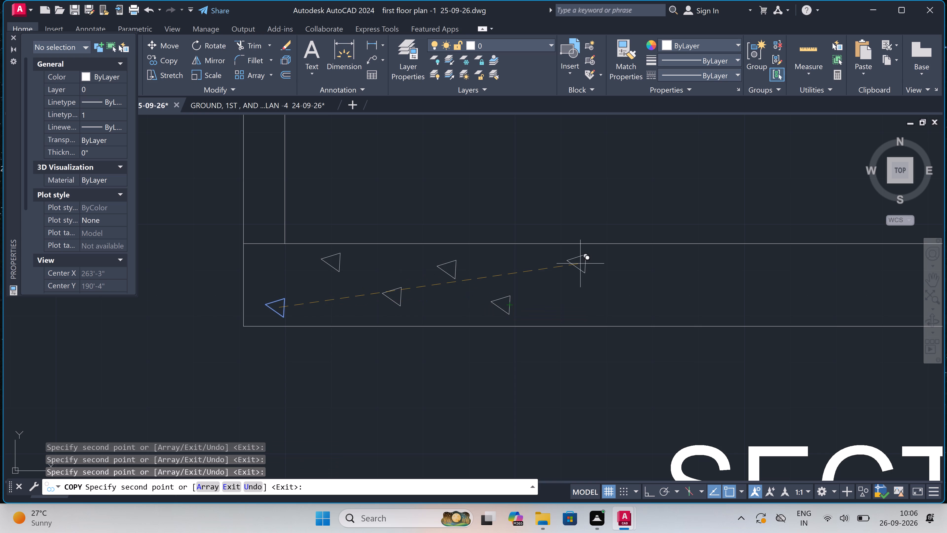
pyautogui.doubleClick(569, 264)
pyautogui.click(667, 258)
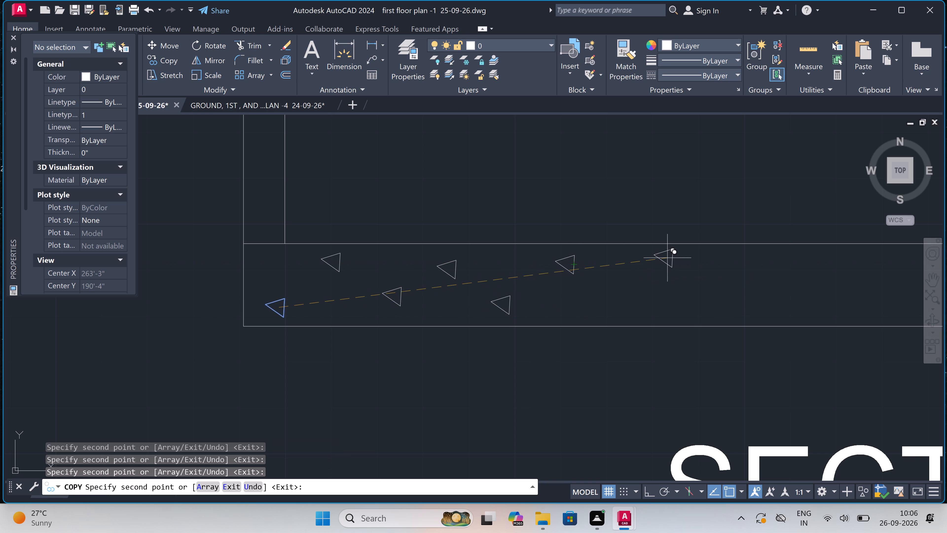
pyautogui.click(791, 261)
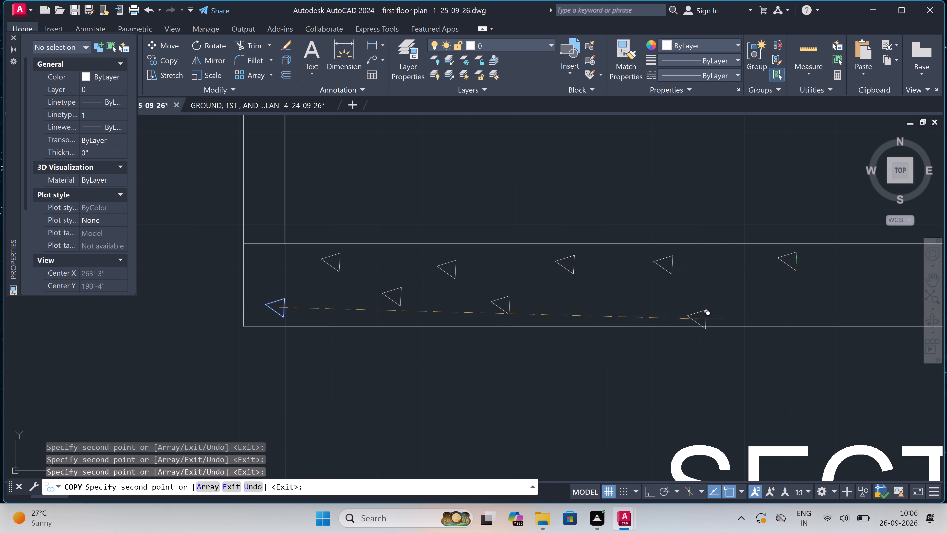
pyautogui.click(747, 304)
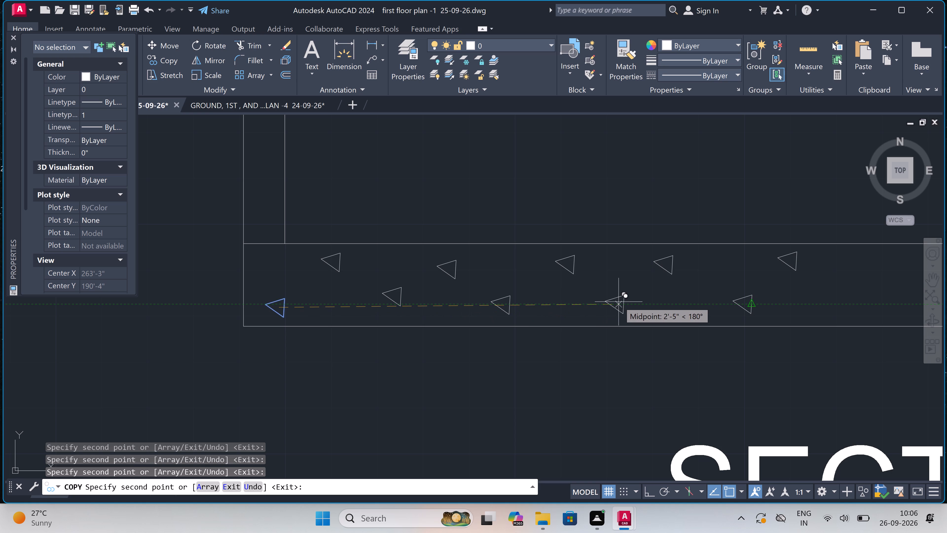
pyautogui.click(619, 302)
# Copy the small triangle to eight more spots in two staggered rows along the middle of Section A's base band.
pyautogui.scroll(-5, 337, 307)
pyautogui.scroll(2, 419, 304)
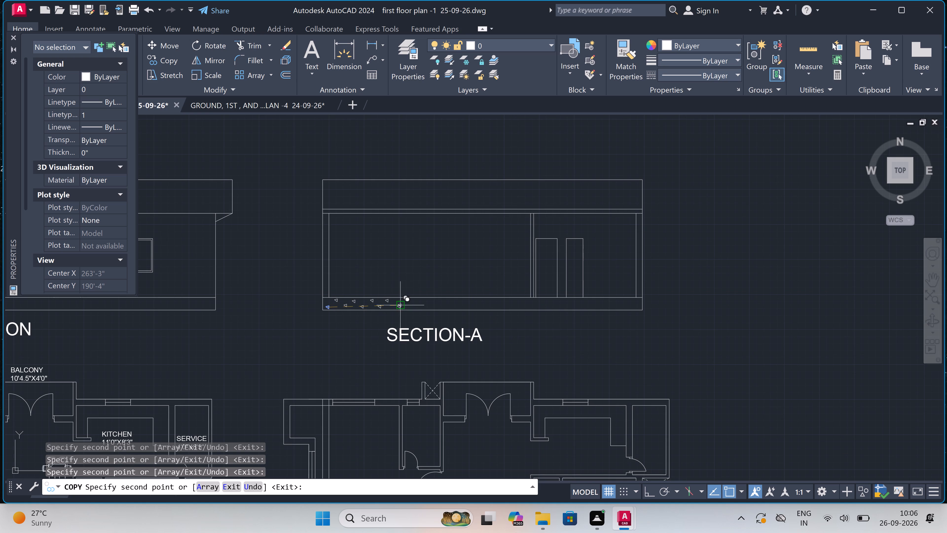
pyautogui.scroll(3, 419, 304)
pyautogui.click(401, 320)
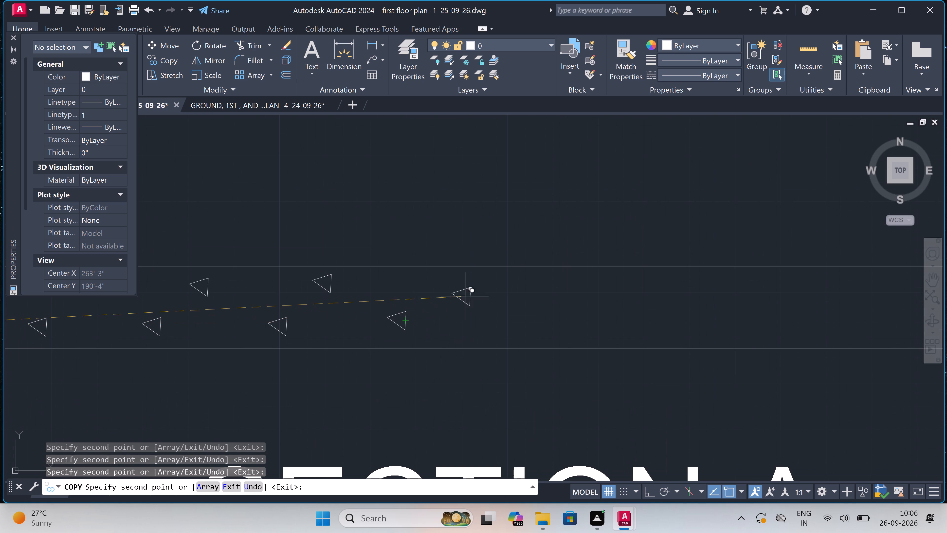
pyautogui.doubleClick(503, 293)
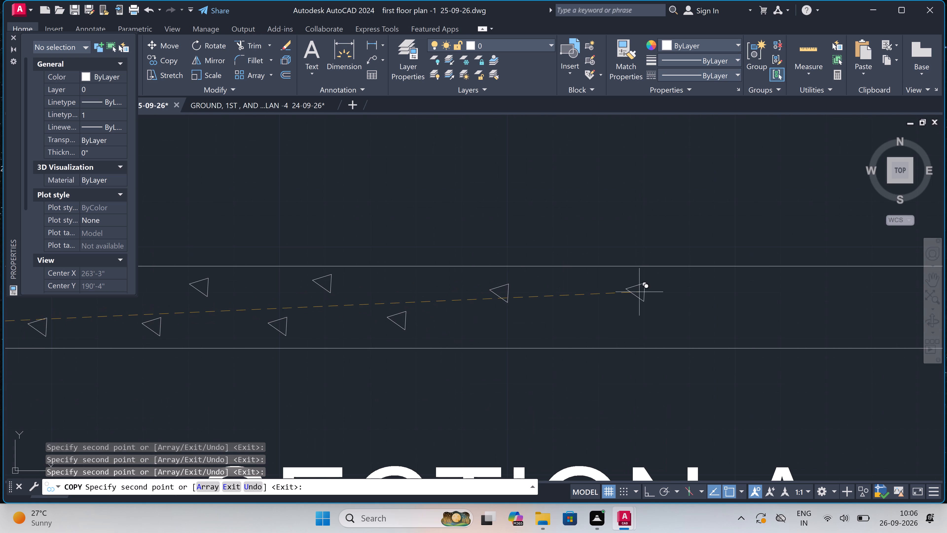
pyautogui.click(639, 292)
pyautogui.doubleClick(763, 285)
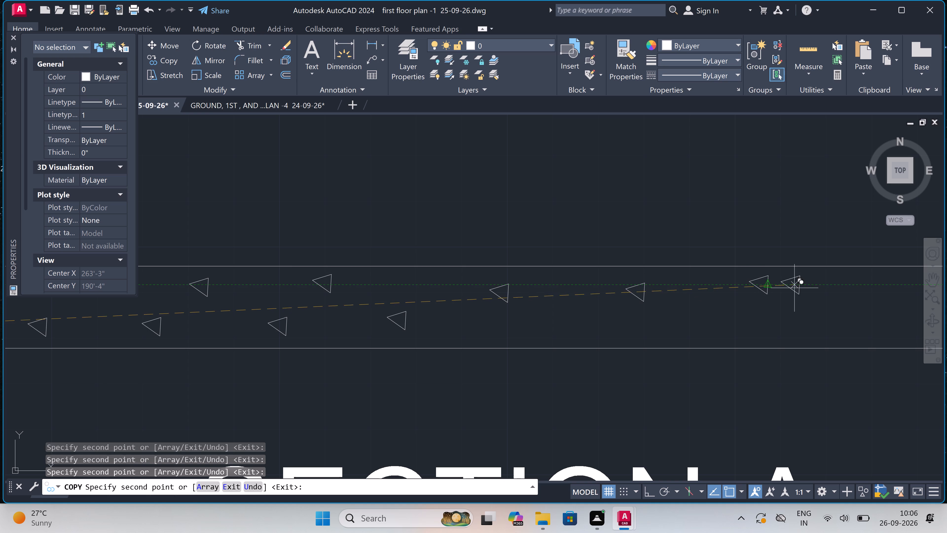
pyautogui.click(877, 291)
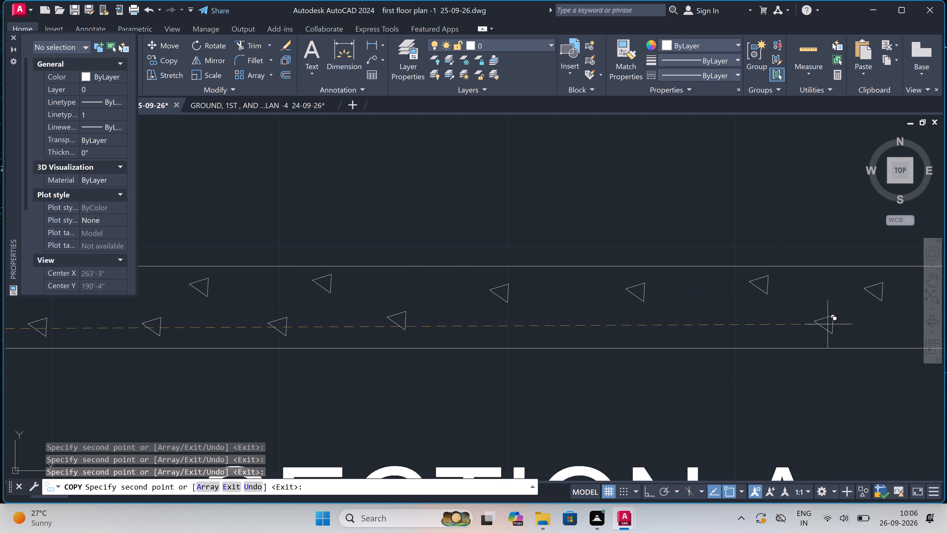
pyautogui.click(826, 324)
pyautogui.click(720, 331)
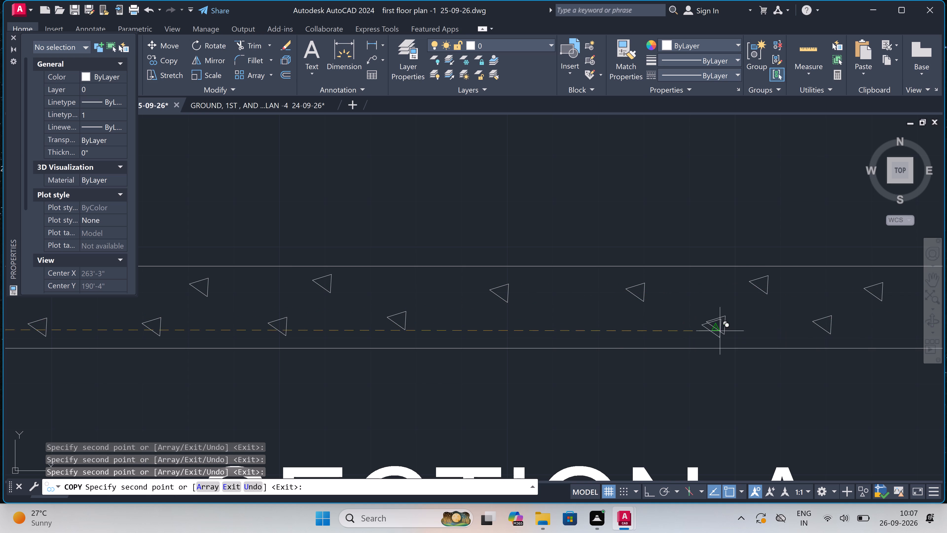
pyautogui.click(577, 336)
# Copy the triangle to six more staggered spots in Section A's base band, below and around the interior partition wall.
pyautogui.scroll(-4, 482, 317)
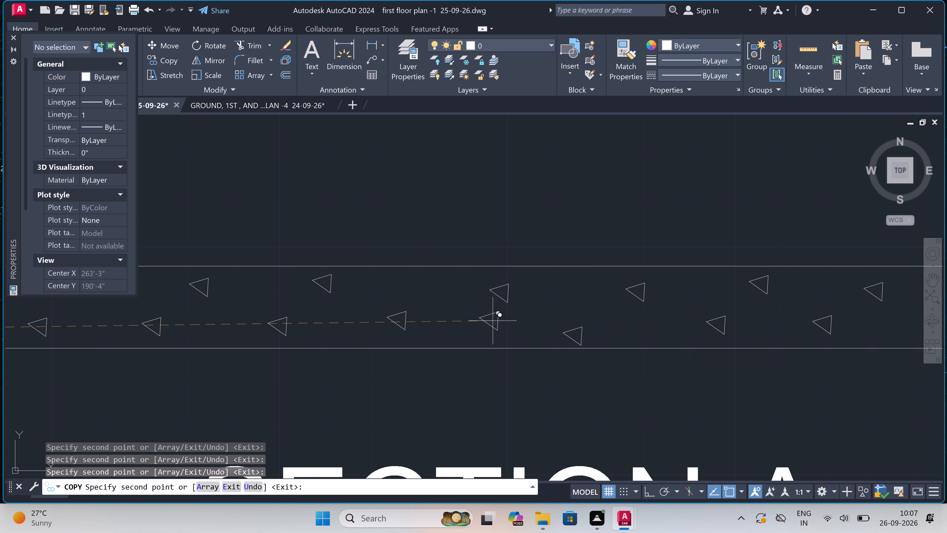
pyautogui.scroll(-1, 482, 317)
pyautogui.scroll(-4, 530, 321)
pyautogui.scroll(1, 574, 318)
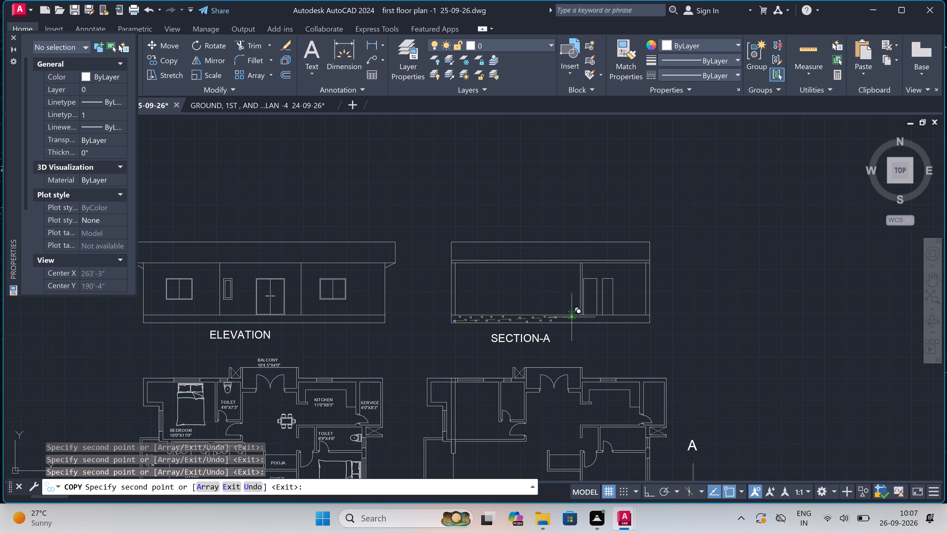
pyautogui.scroll(3, 574, 318)
pyautogui.scroll(3, 551, 324)
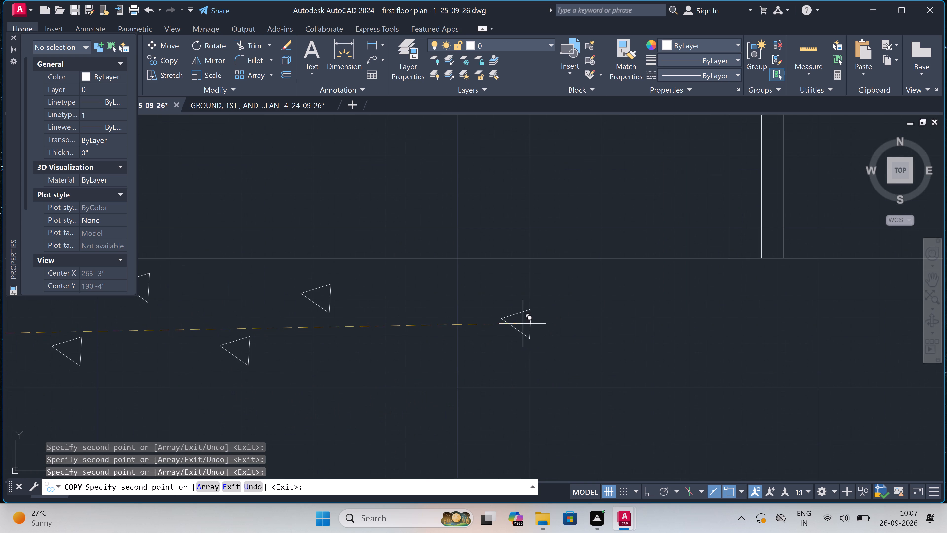
pyautogui.click(450, 352)
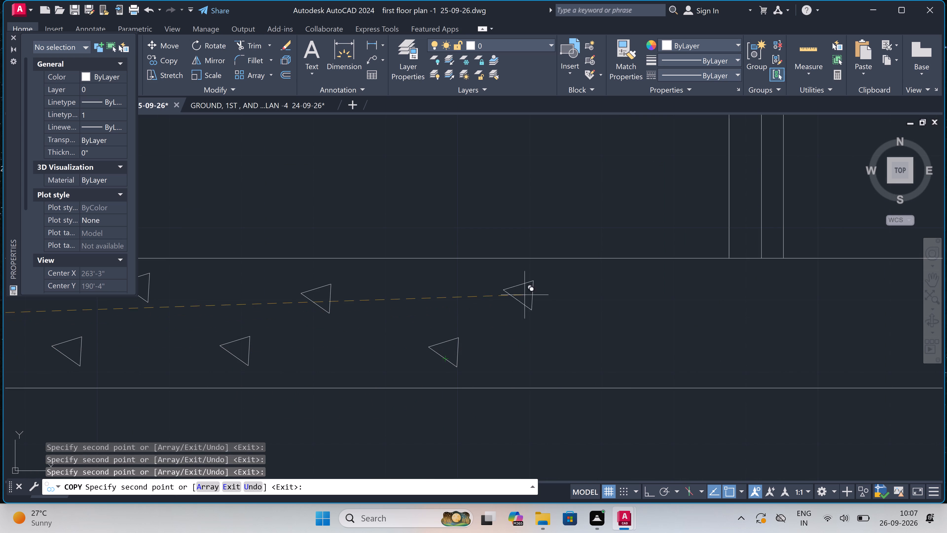
pyautogui.click(550, 293)
pyautogui.doubleClick(696, 287)
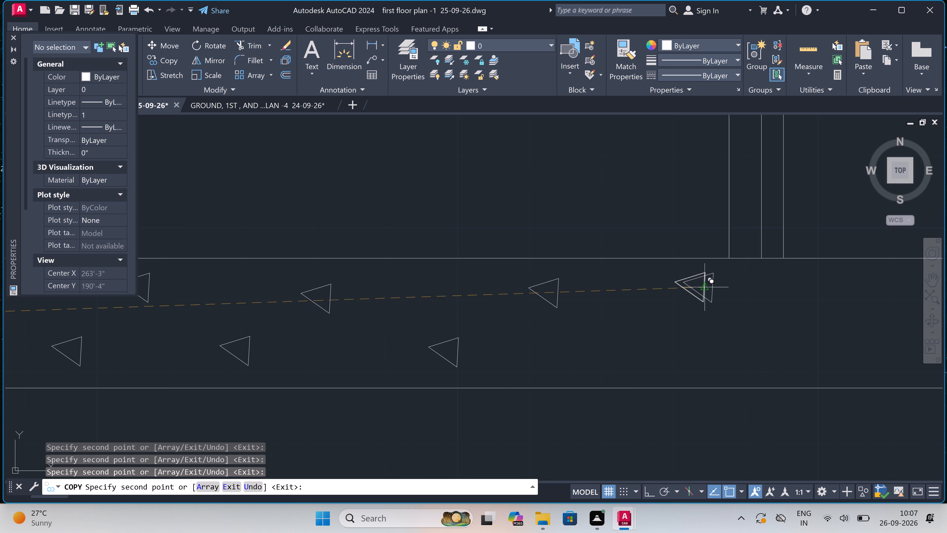
pyautogui.click(887, 291)
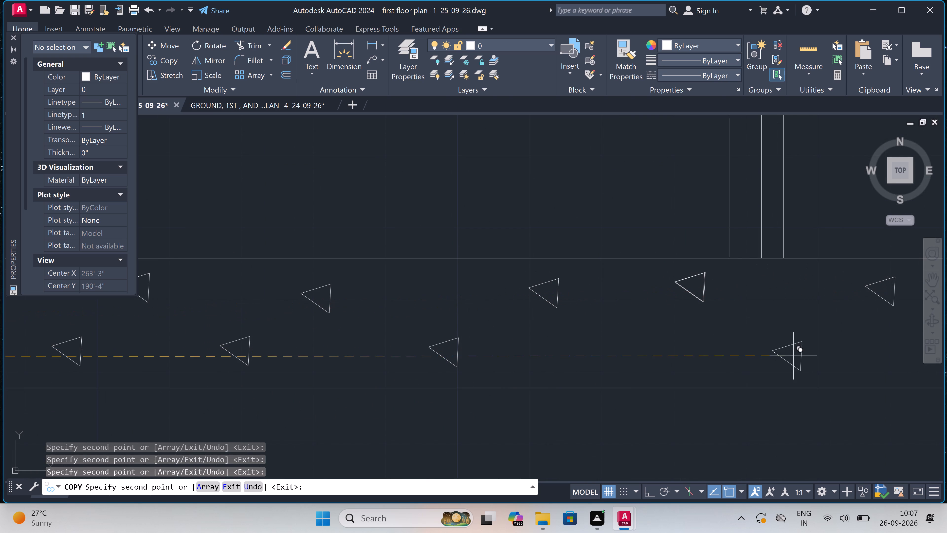
pyautogui.click(778, 370)
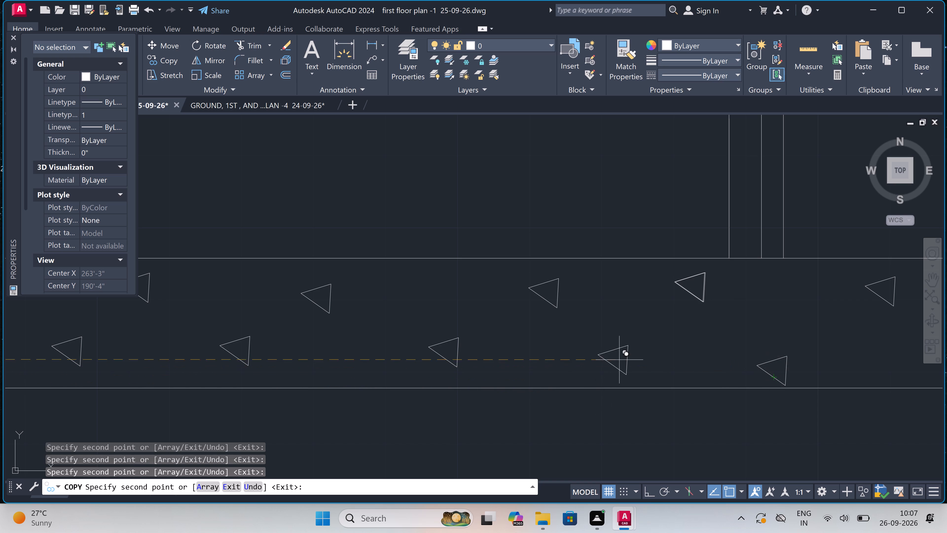
pyautogui.doubleClick(626, 358)
# Copy the triangle to nine more staggered spots from below the door openings to the eastern end of Section A's base band.
pyautogui.scroll(-7, 449, 355)
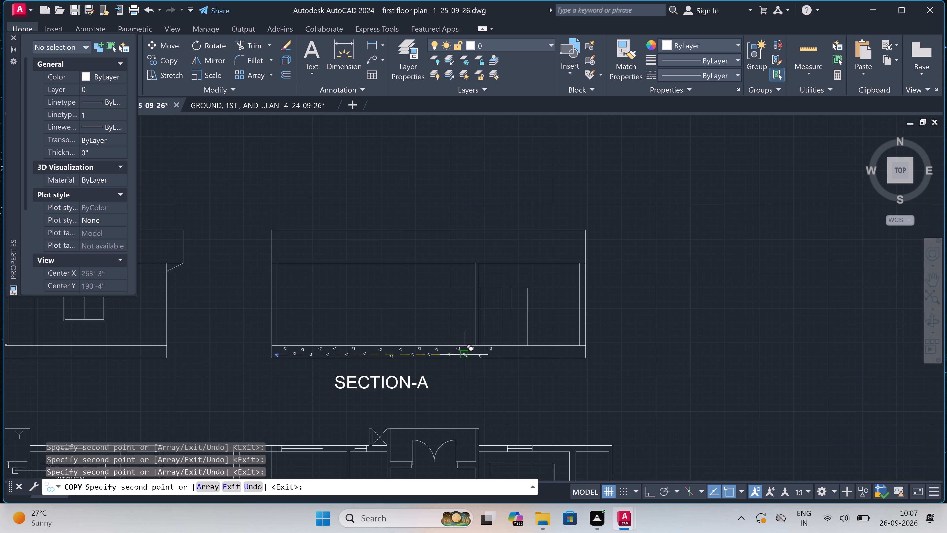
pyautogui.scroll(4, 514, 354)
pyautogui.scroll(1, 490, 337)
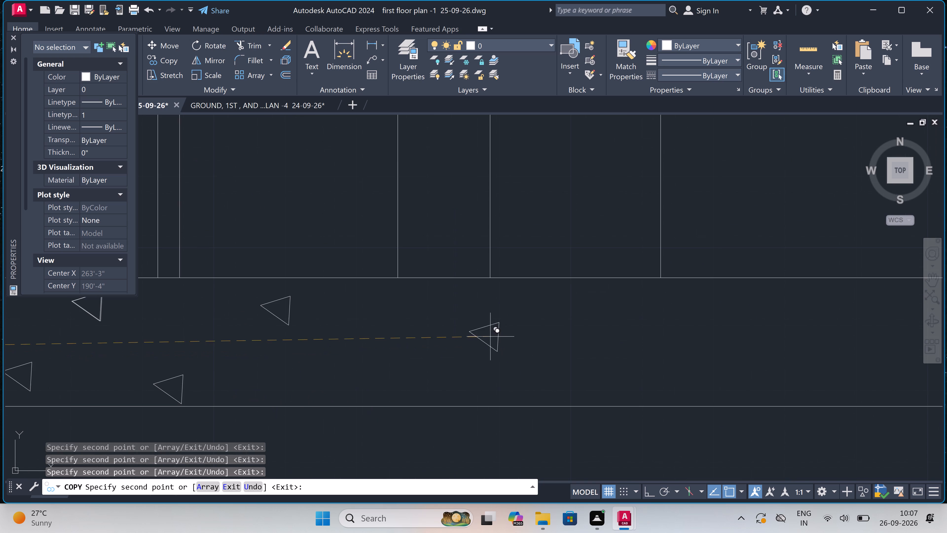
pyautogui.click(435, 318)
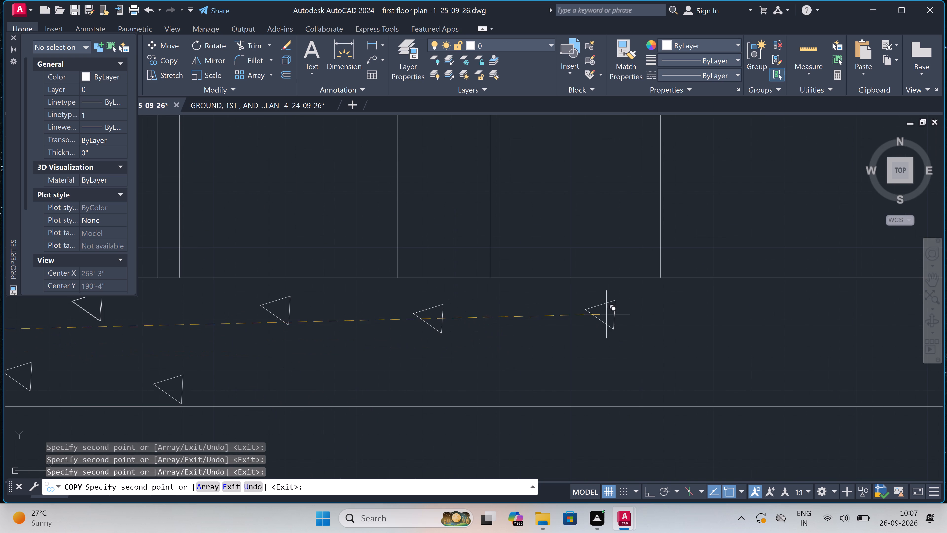
pyautogui.click(626, 309)
pyautogui.click(533, 367)
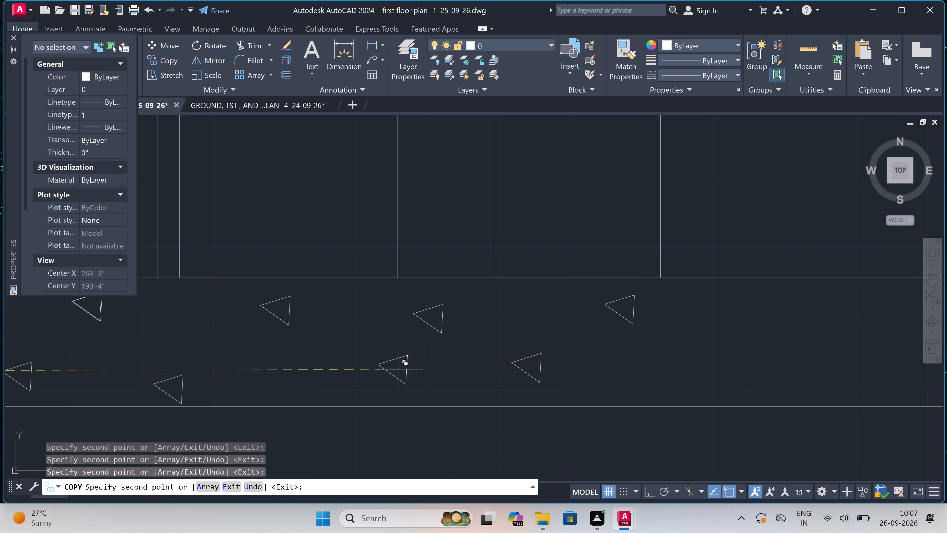
pyautogui.click(381, 362)
pyautogui.scroll(-5, 381, 362)
pyautogui.scroll(4, 407, 364)
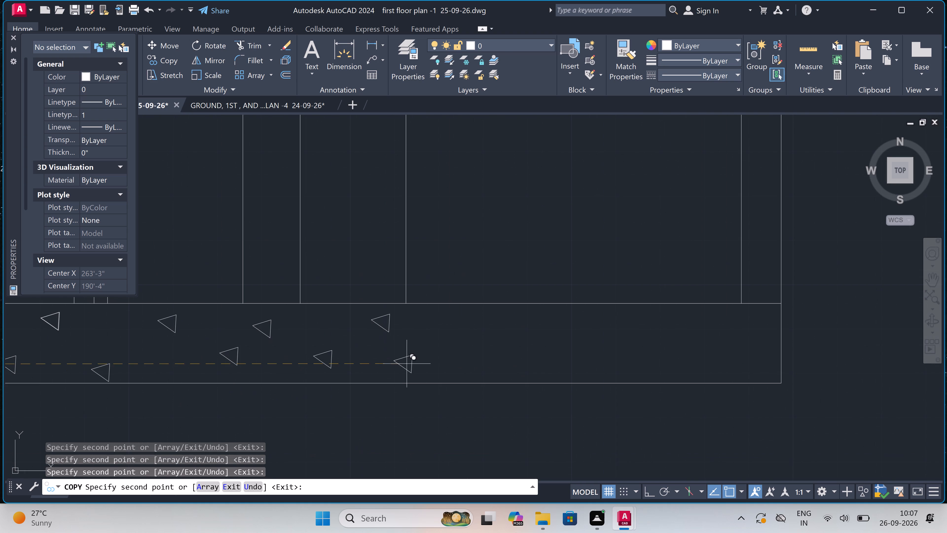
pyautogui.click(454, 361)
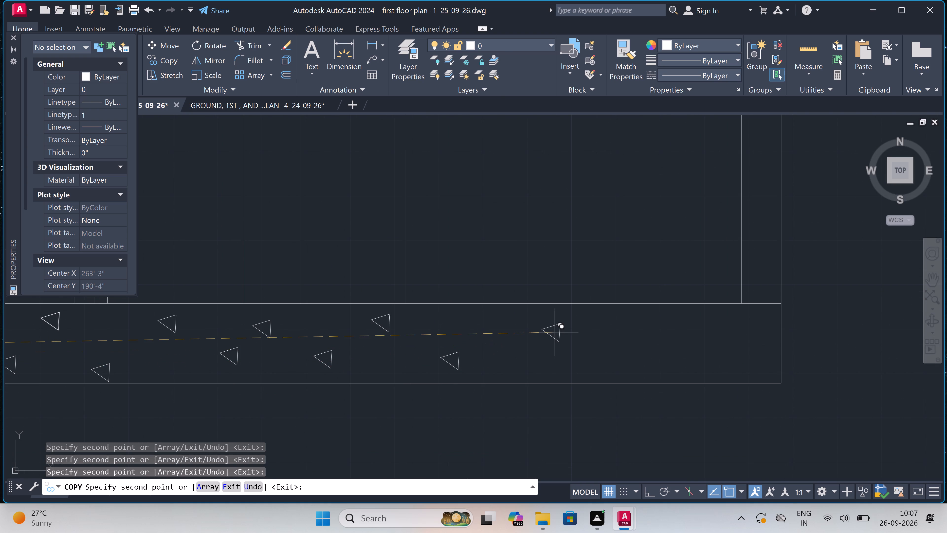
pyautogui.click(555, 332)
pyautogui.click(676, 329)
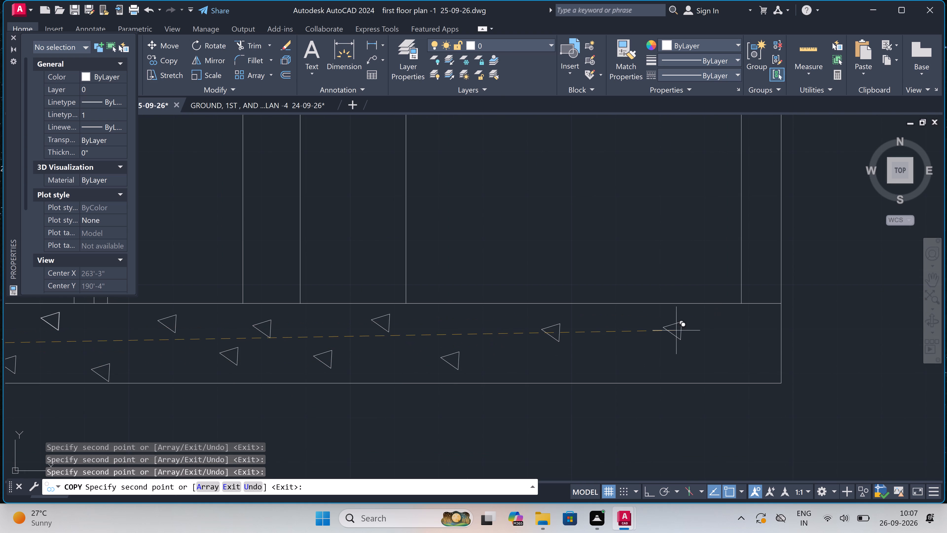
pyautogui.click(764, 333)
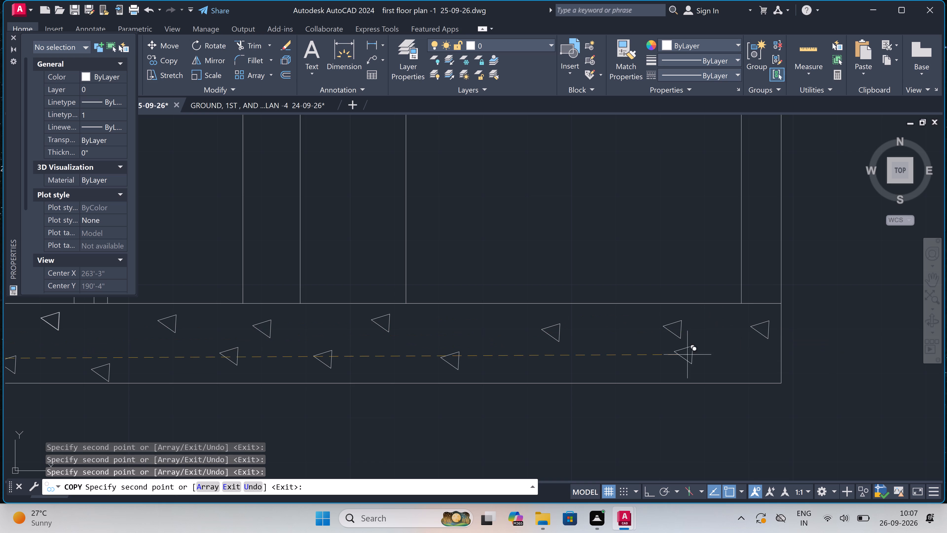
pyautogui.click(632, 364)
pyautogui.scroll(-5, 582, 337)
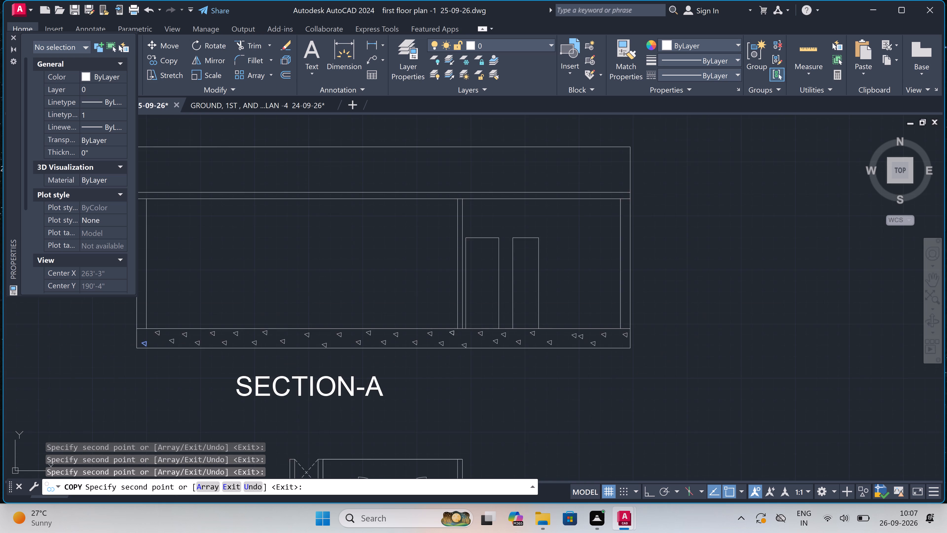
pyautogui.press('Escape')
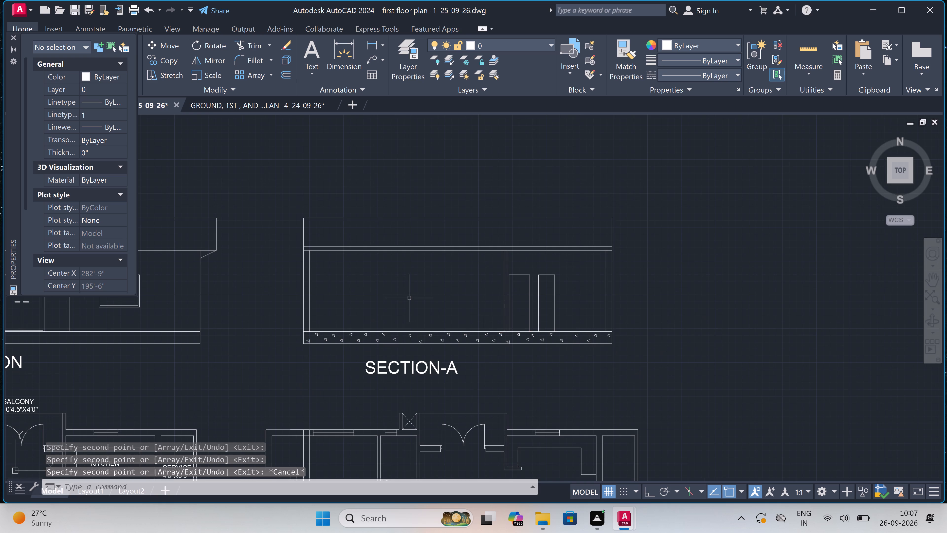
# With Ortho on, draw two horizontal lines about 7" apart across Section A's western wall near its base, joined by a central vertical line.
pyautogui.scroll(3, 312, 311)
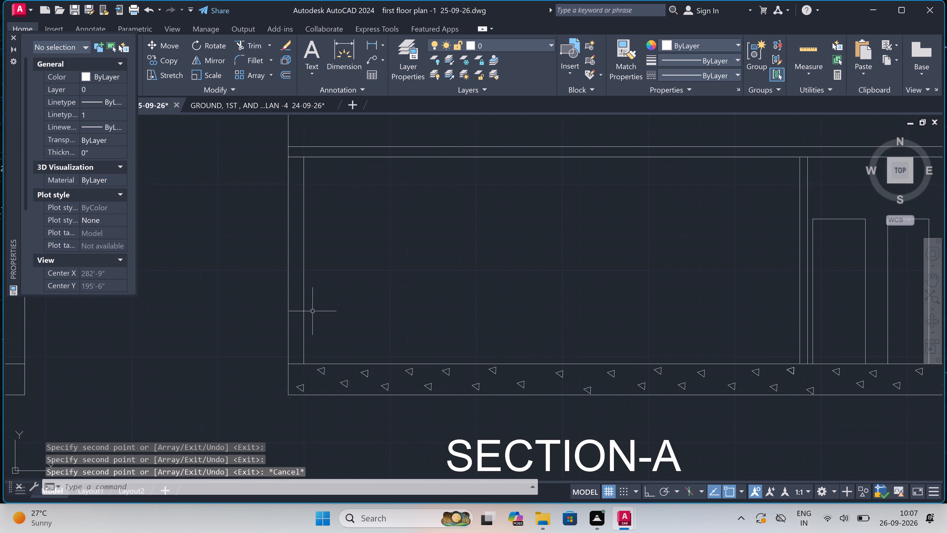
pyautogui.scroll(-3, 311, 313)
pyautogui.scroll(3, 280, 321)
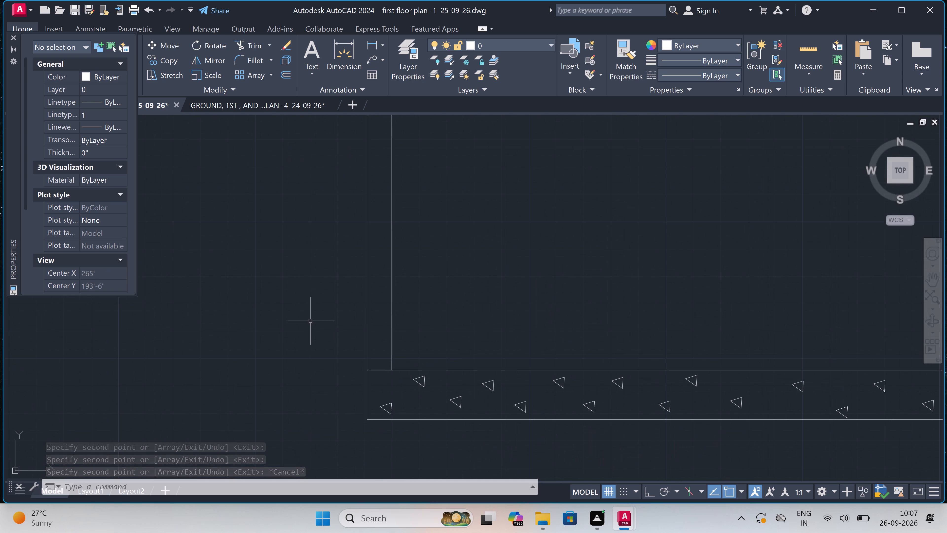
pyautogui.scroll(1, 365, 328)
pyautogui.press('l')
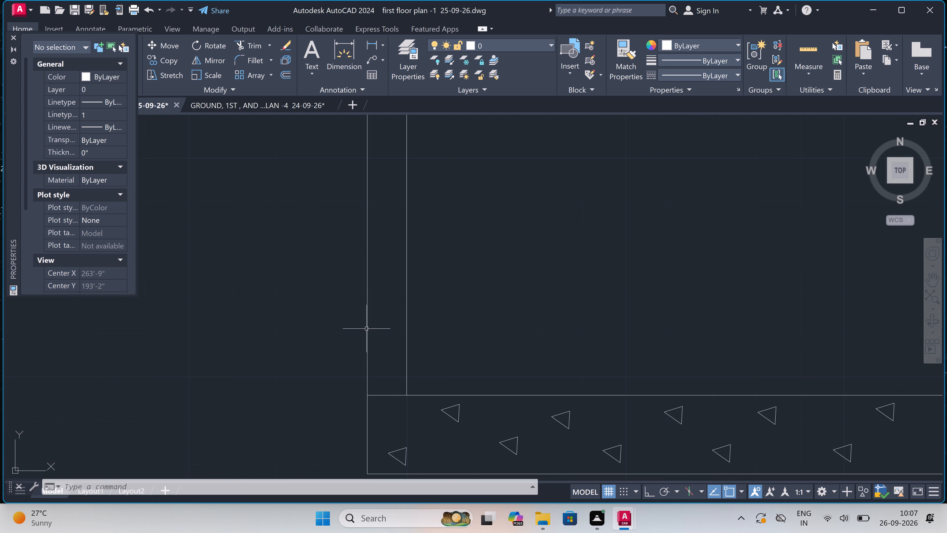
pyautogui.press('space')
pyautogui.click(370, 364)
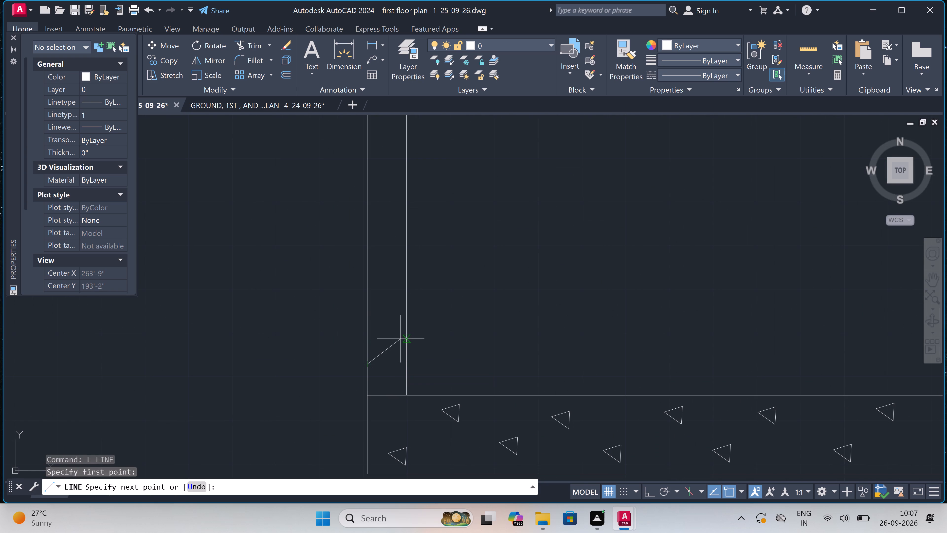
pyautogui.press('F8')
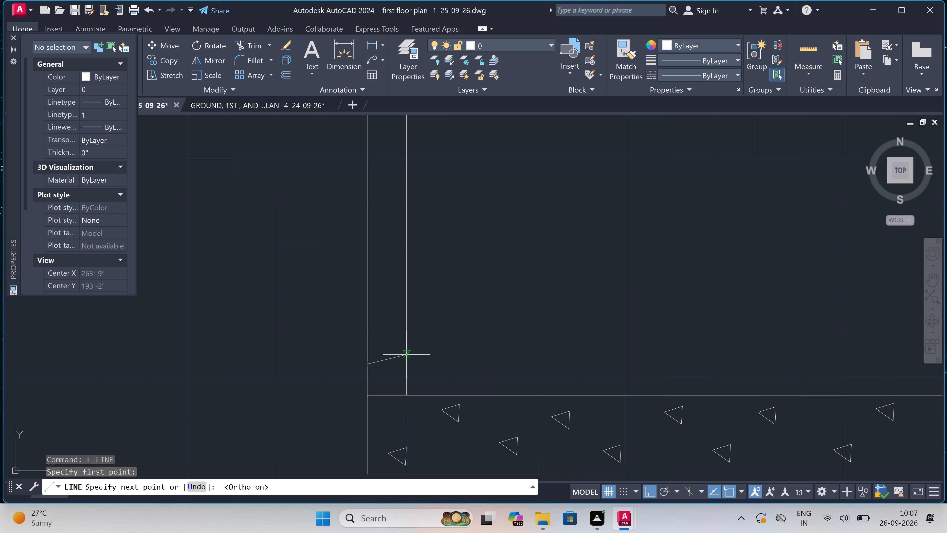
pyautogui.click(406, 366)
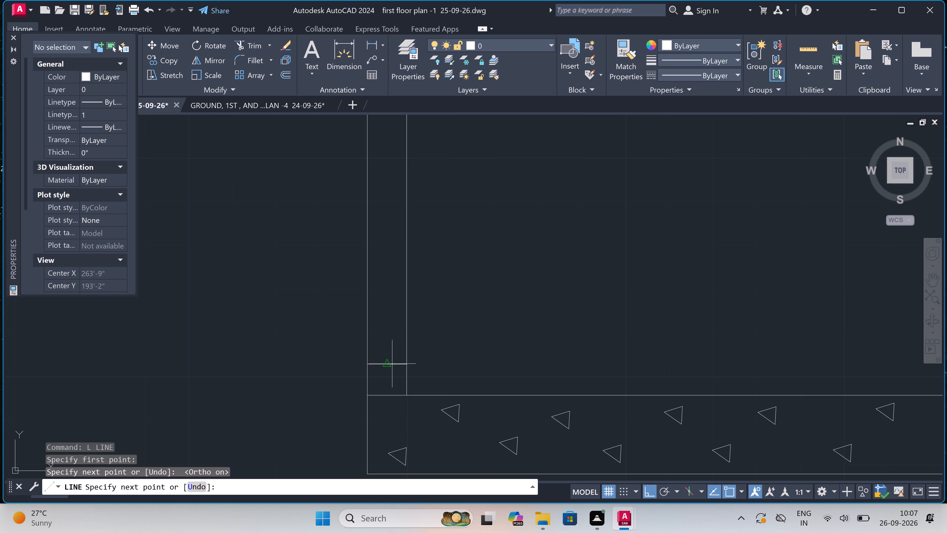
pyautogui.doubleClick(388, 362)
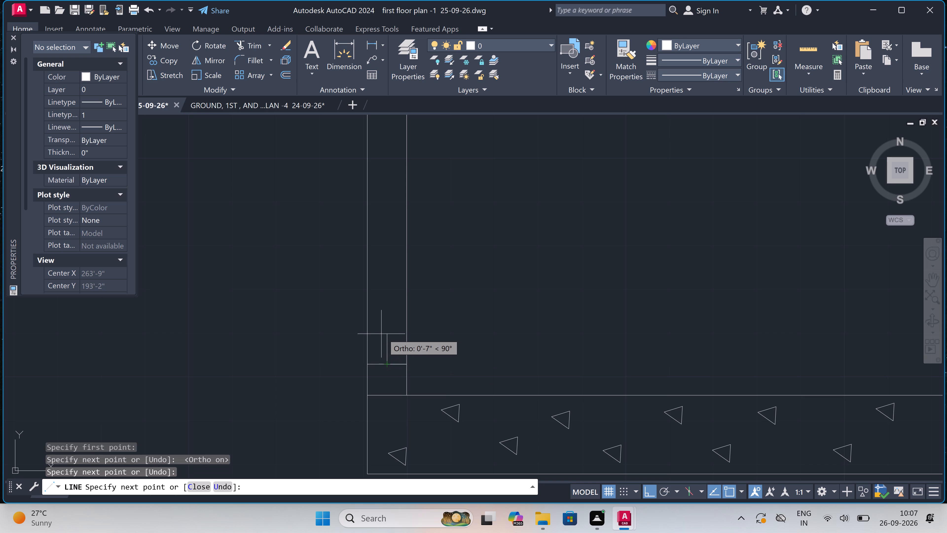
pyautogui.click(385, 335)
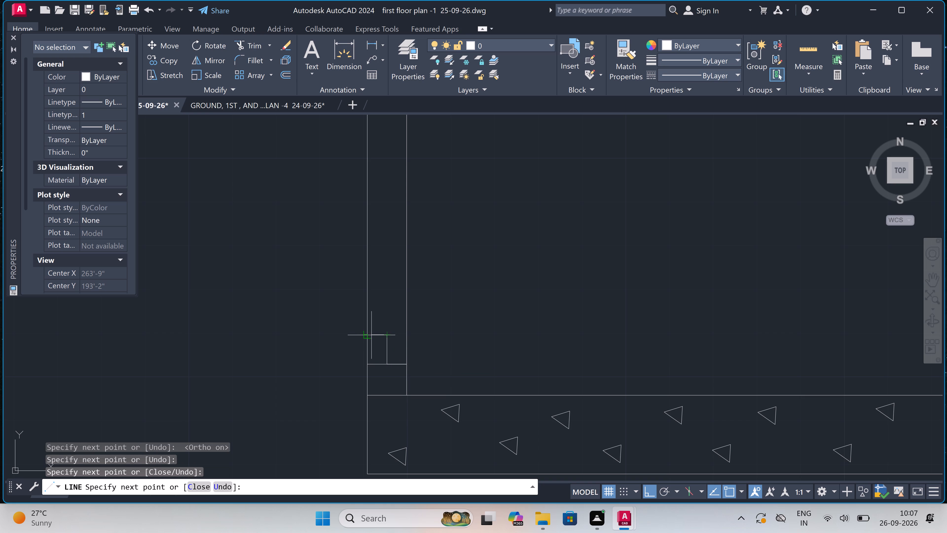
pyautogui.click(370, 335)
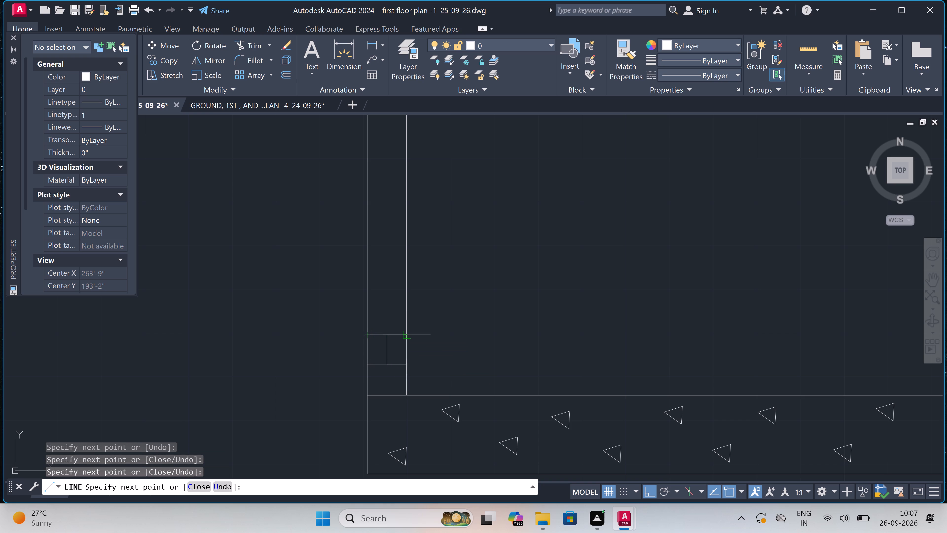
pyautogui.click(404, 334)
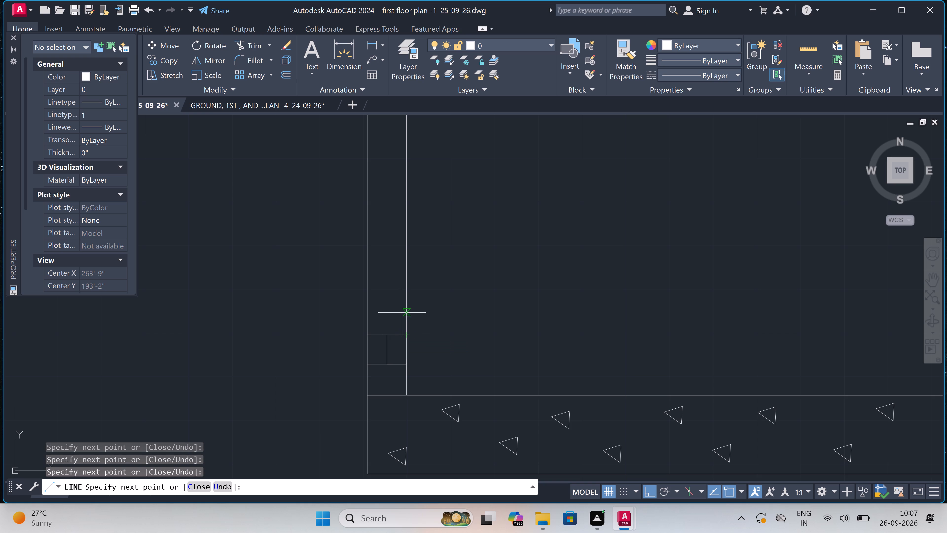
# Continue the brick joints up Section A's western wall with four horizontal lines about 5"–6" apart, adding a central vertical joint in every second course.
pyautogui.doubleClick(402, 313)
pyautogui.click(369, 311)
pyautogui.click(388, 311)
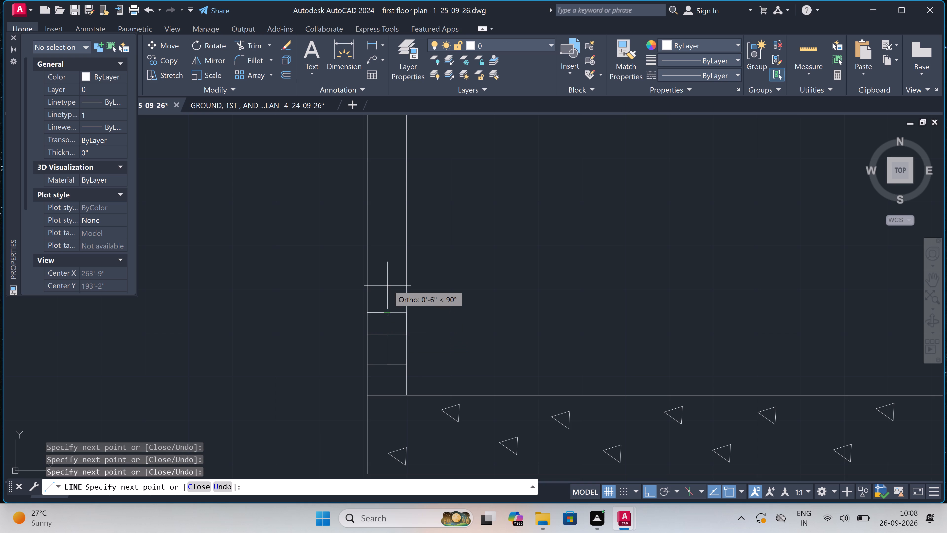
pyautogui.click(387, 288)
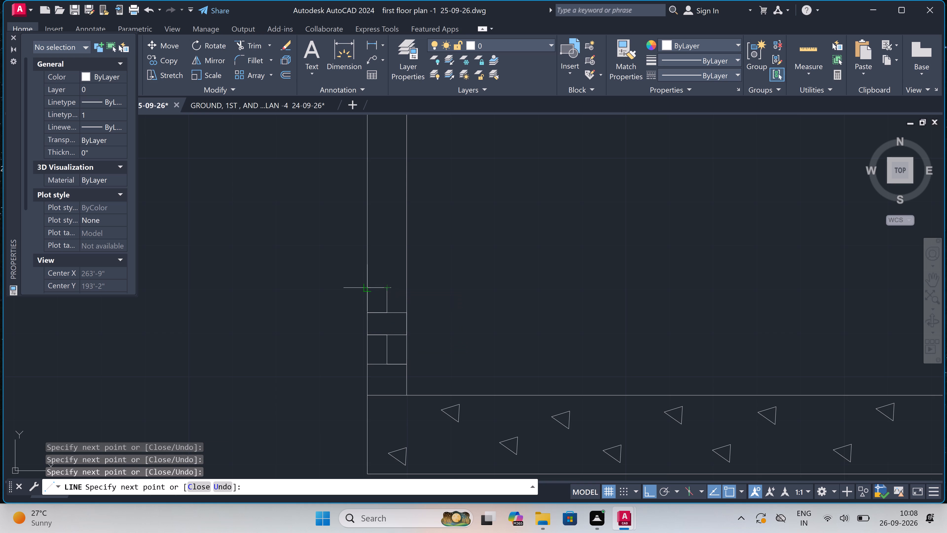
pyautogui.doubleClick(366, 287)
pyautogui.doubleClick(407, 289)
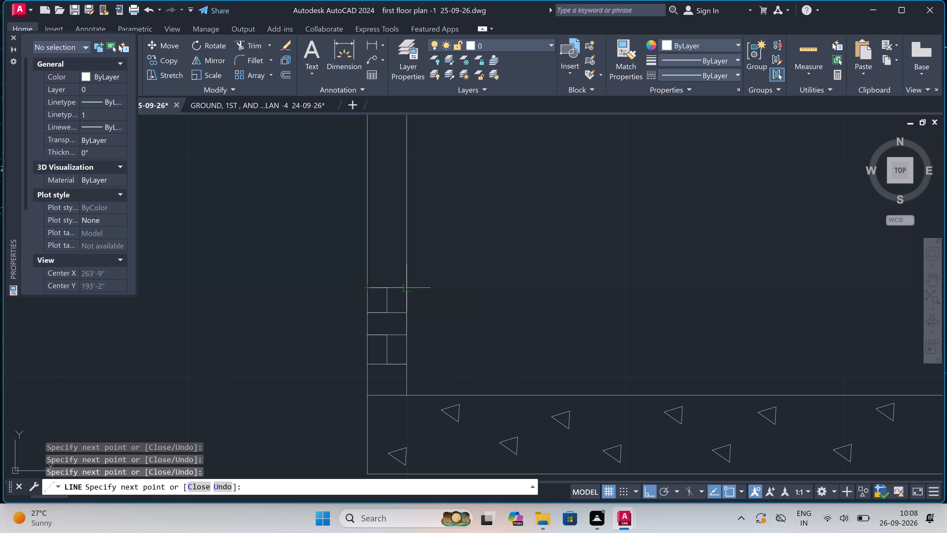
pyautogui.click(405, 264)
pyautogui.click(364, 261)
pyautogui.moveTo(390, 267); pyautogui.dragTo(390, 264)
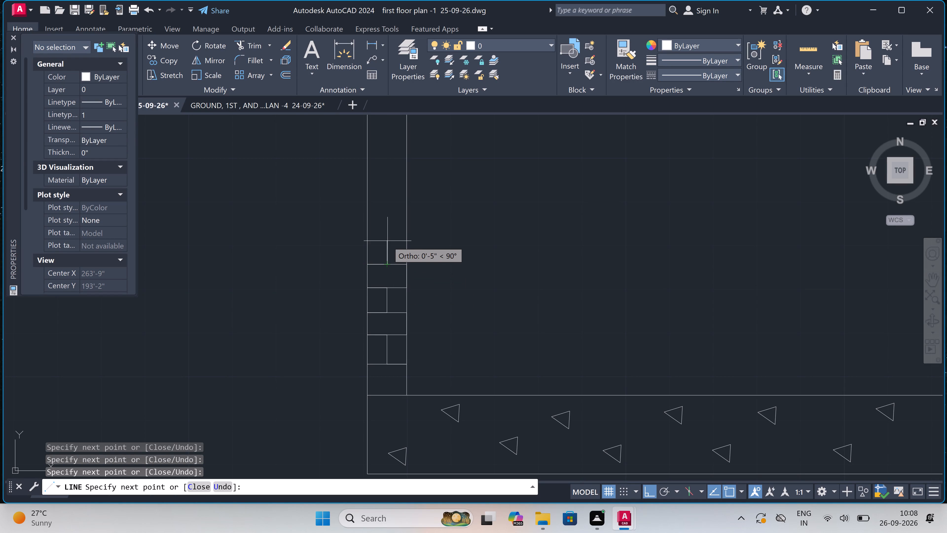
pyautogui.click(387, 239)
pyautogui.click(370, 237)
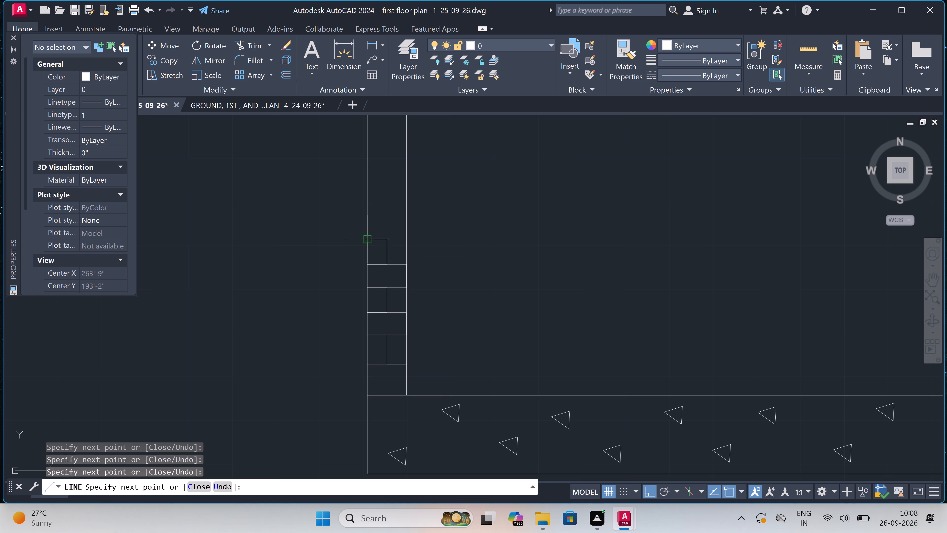
pyautogui.click(404, 240)
# Add two more brick courses above the last joint line in Section A's western wall, the upper about 5" high and split by a central vertical joint.
pyautogui.scroll(-5, 404, 240)
pyautogui.scroll(4, 398, 217)
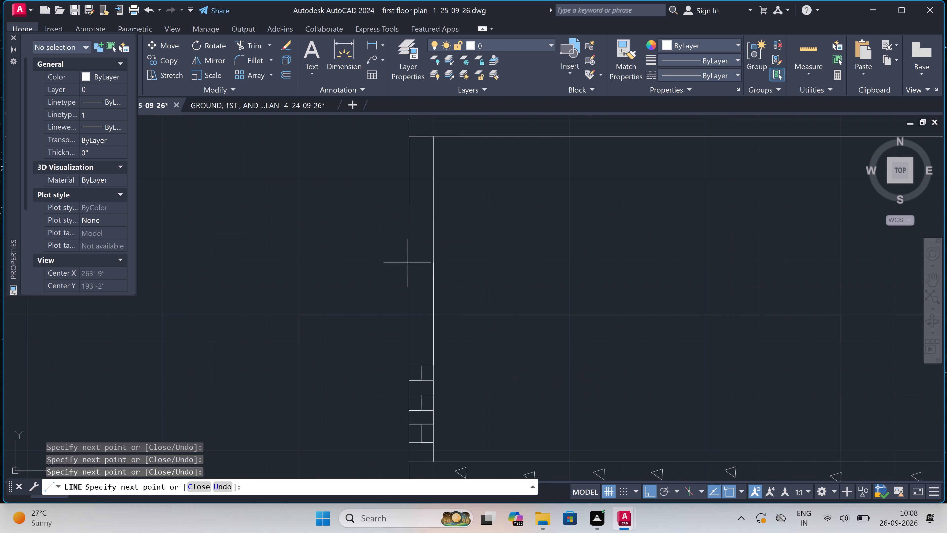
pyautogui.scroll(3, 433, 344)
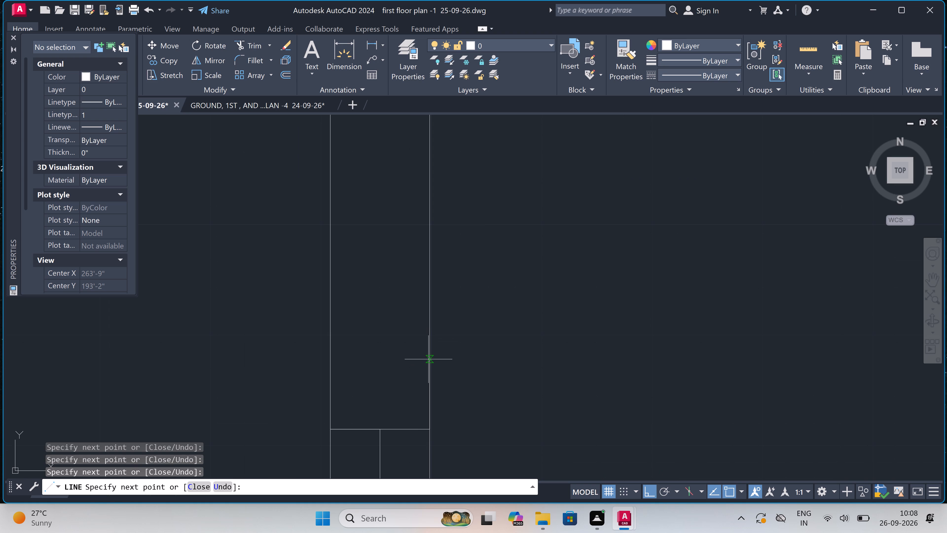
pyautogui.click(428, 363)
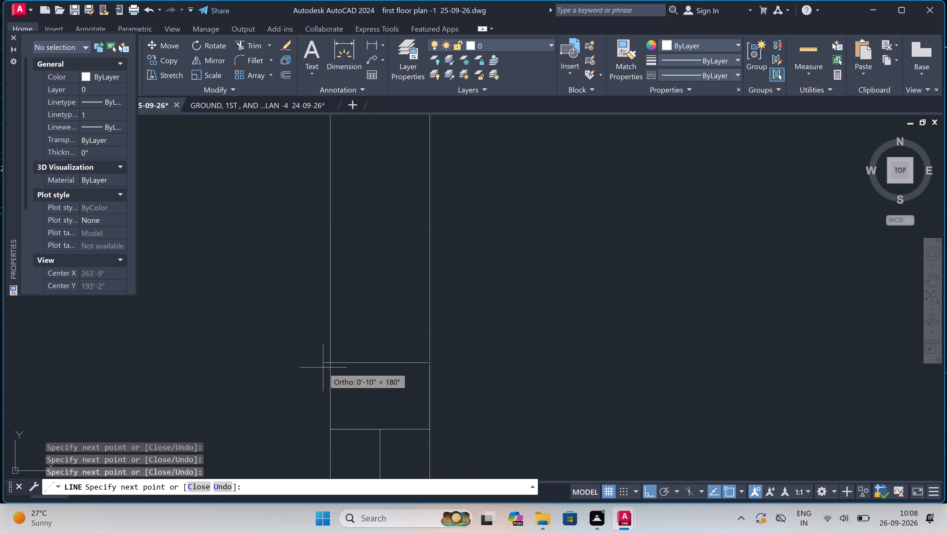
pyautogui.click(327, 363)
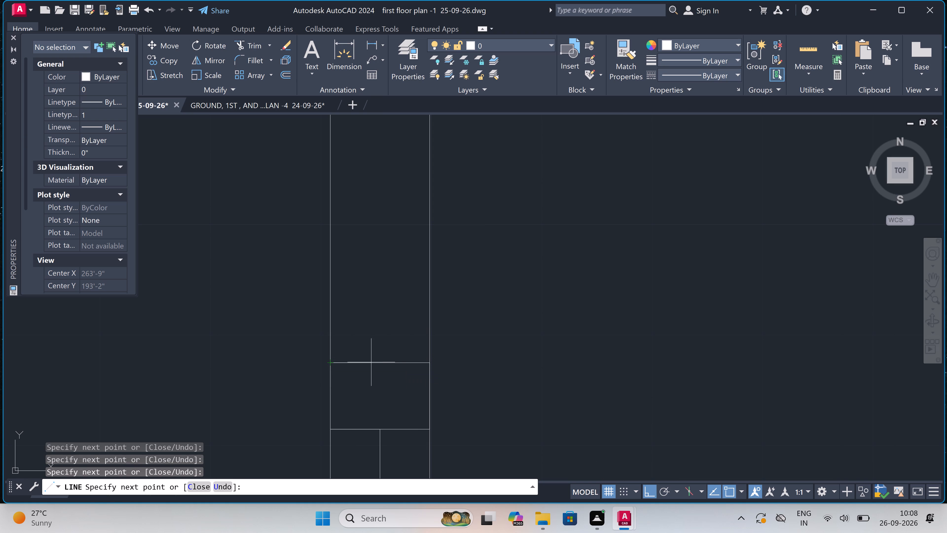
pyautogui.click(378, 362)
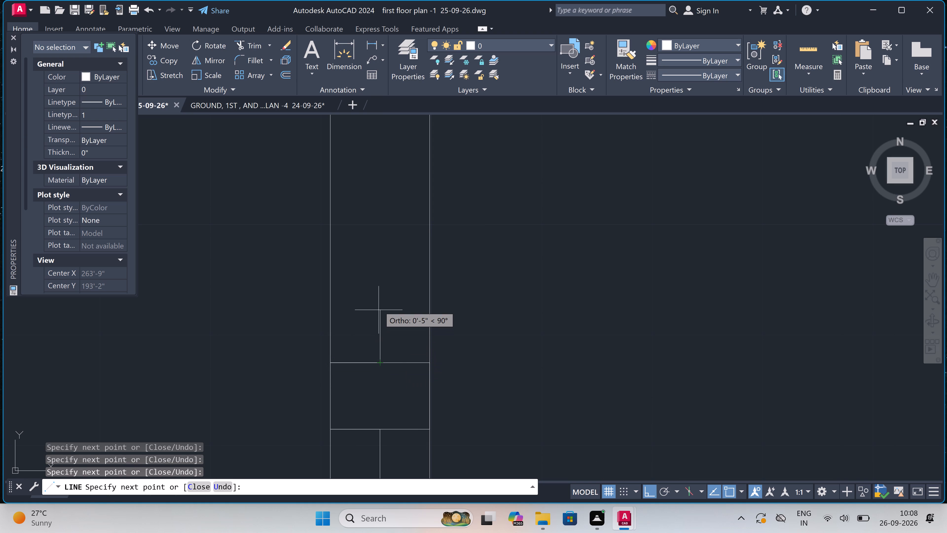
pyautogui.click(378, 308)
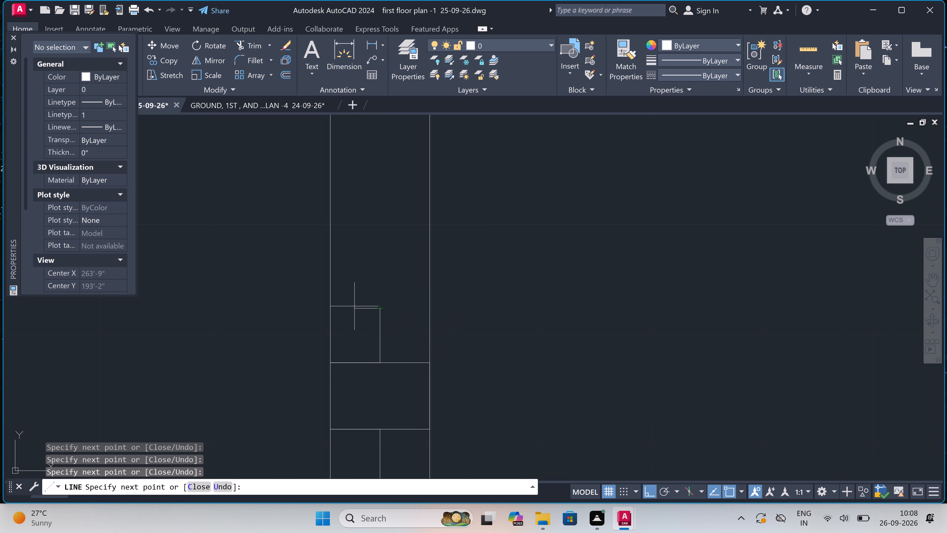
pyautogui.doubleClick(333, 306)
pyautogui.click(428, 306)
# Draw four more brick courses about 5"–6" high up Section A's western wall, splitting the second and fourth with central vertical joints.
pyautogui.click(429, 253)
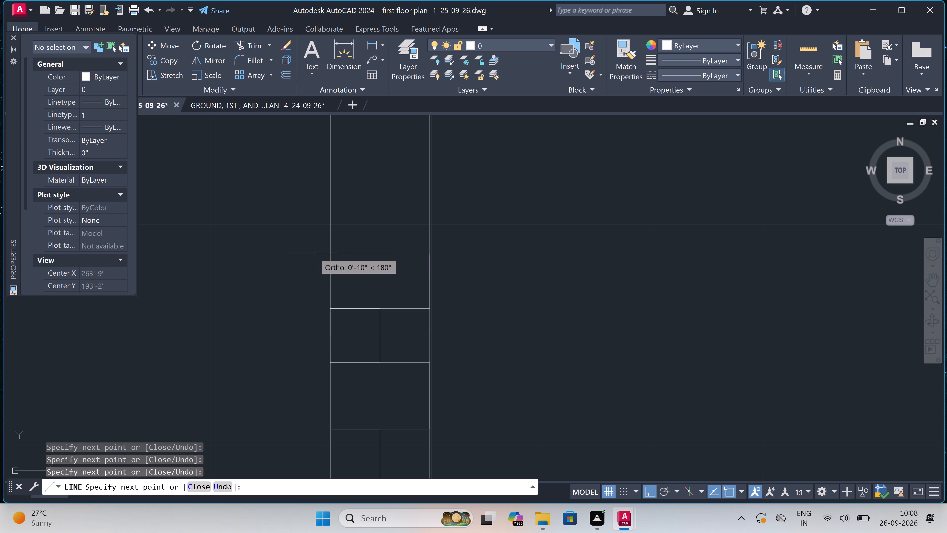
pyautogui.doubleClick(331, 255)
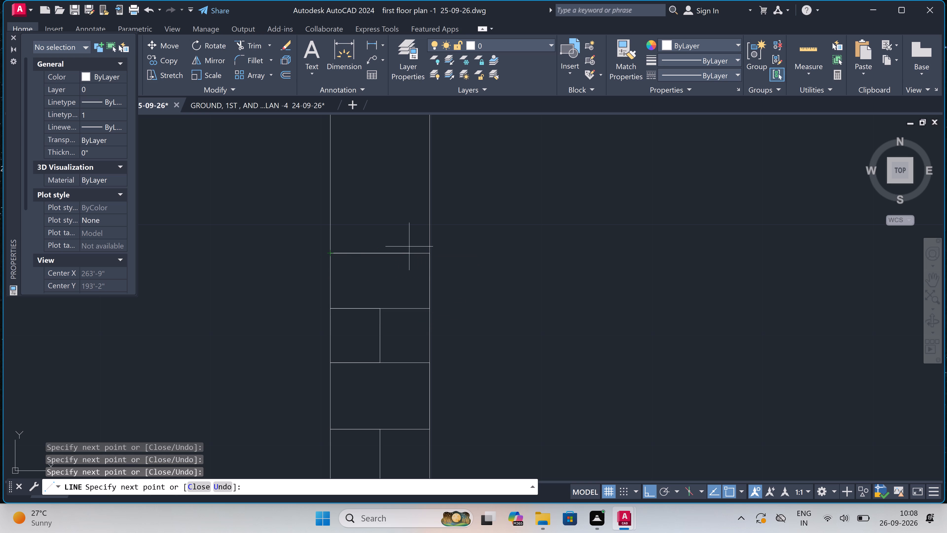
pyautogui.click(380, 253)
pyautogui.scroll(-5, 380, 253)
pyautogui.scroll(4, 379, 228)
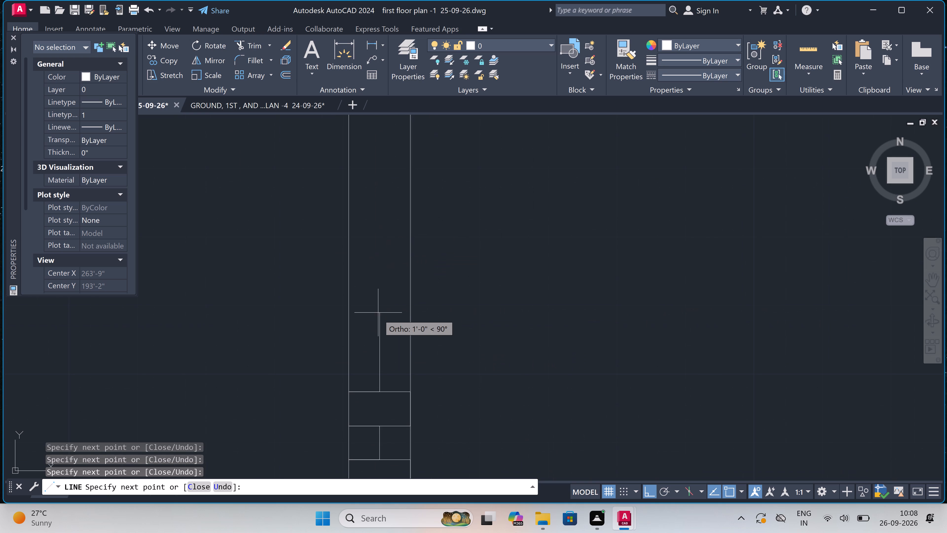
pyautogui.click(380, 351)
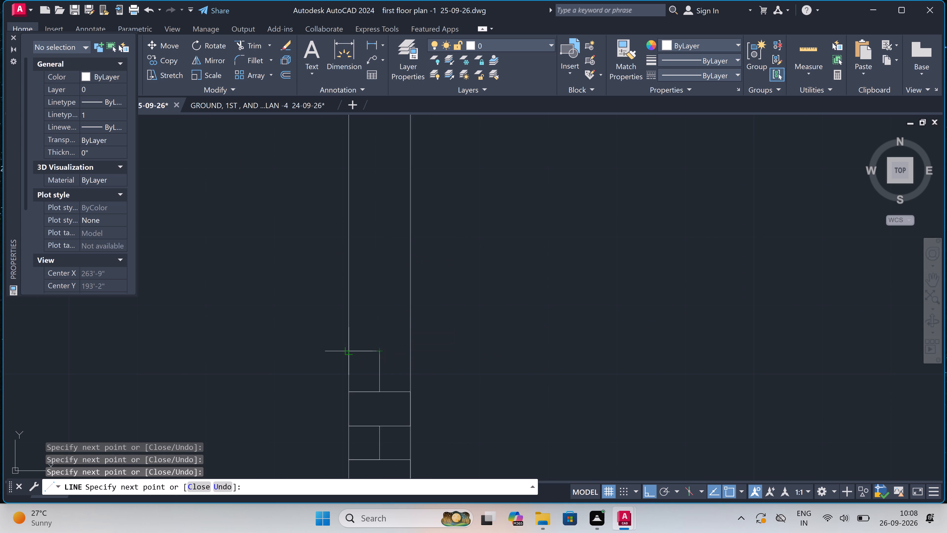
pyautogui.click(350, 350)
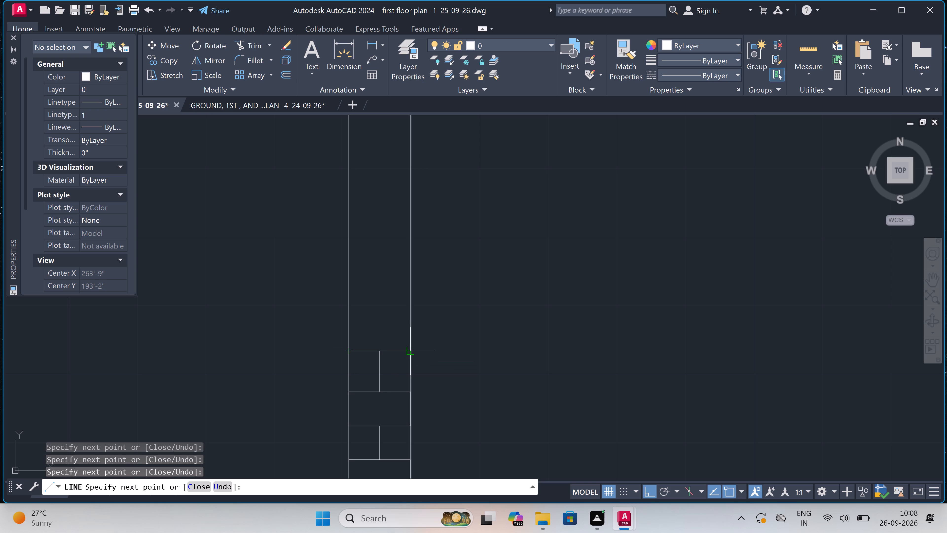
pyautogui.click(408, 351)
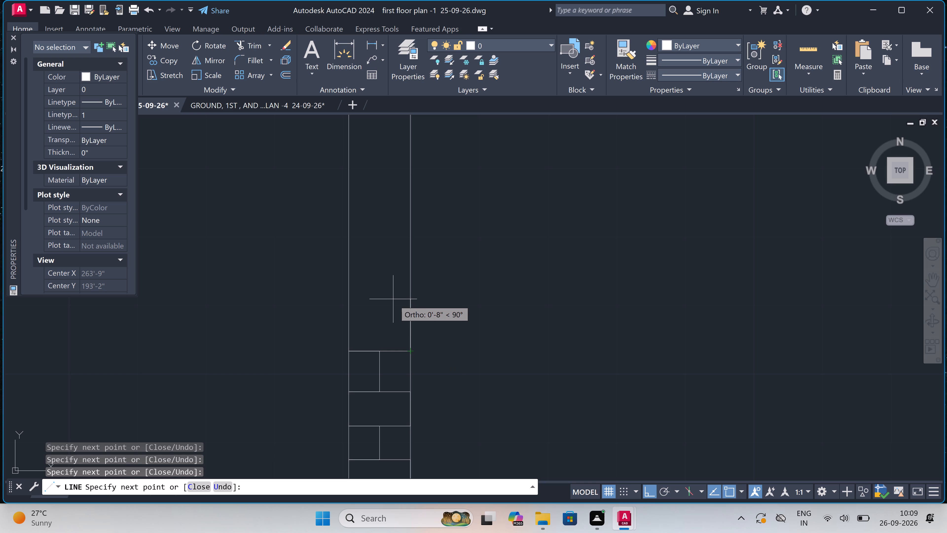
pyautogui.click(403, 306)
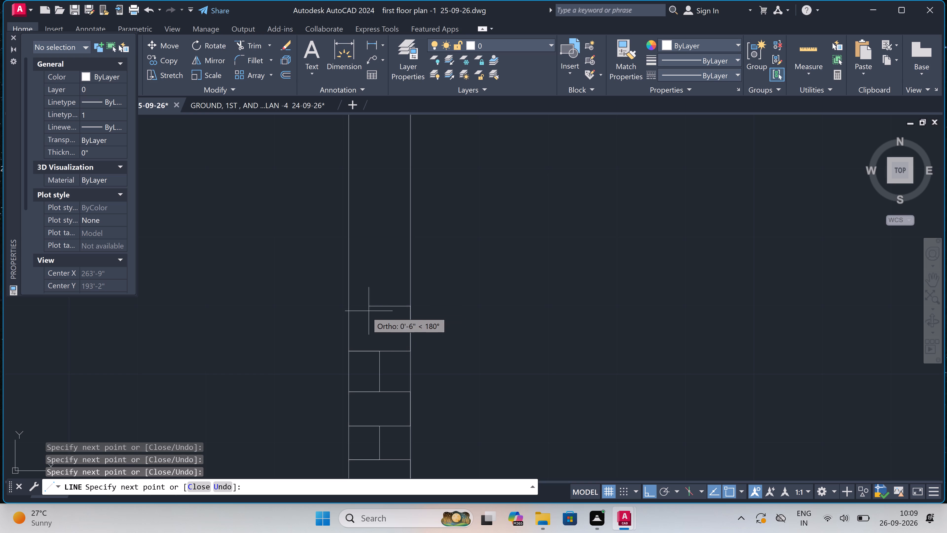
pyautogui.click(351, 303)
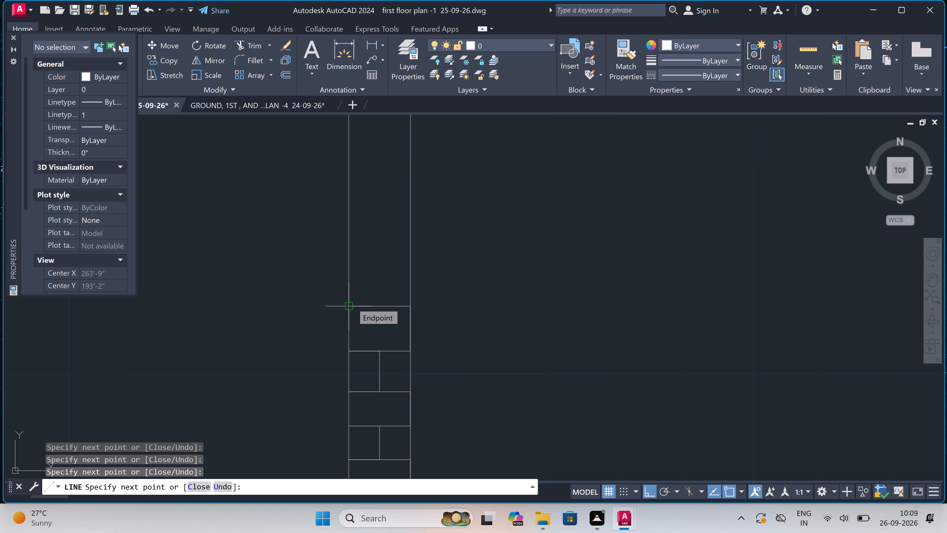
pyautogui.click(378, 308)
pyautogui.click(377, 270)
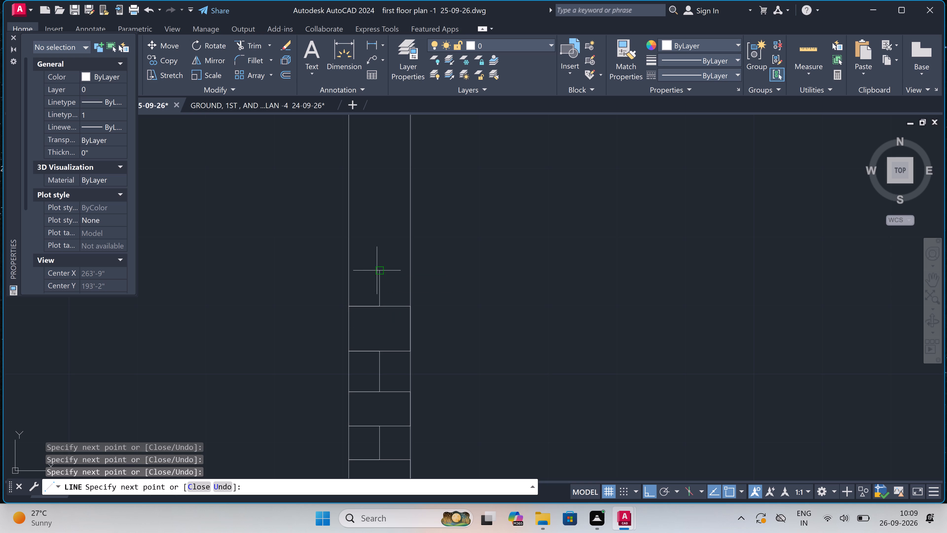
pyautogui.click(352, 269)
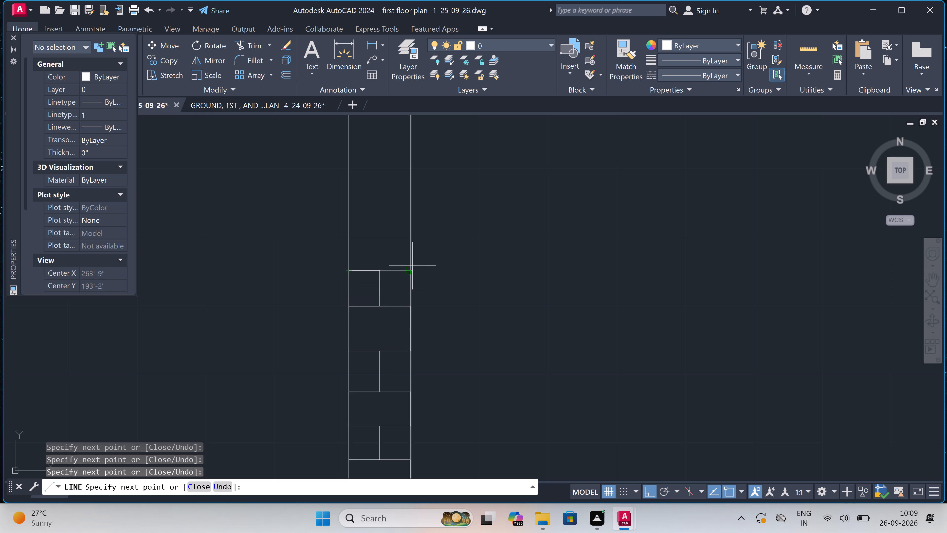
pyautogui.click(410, 270)
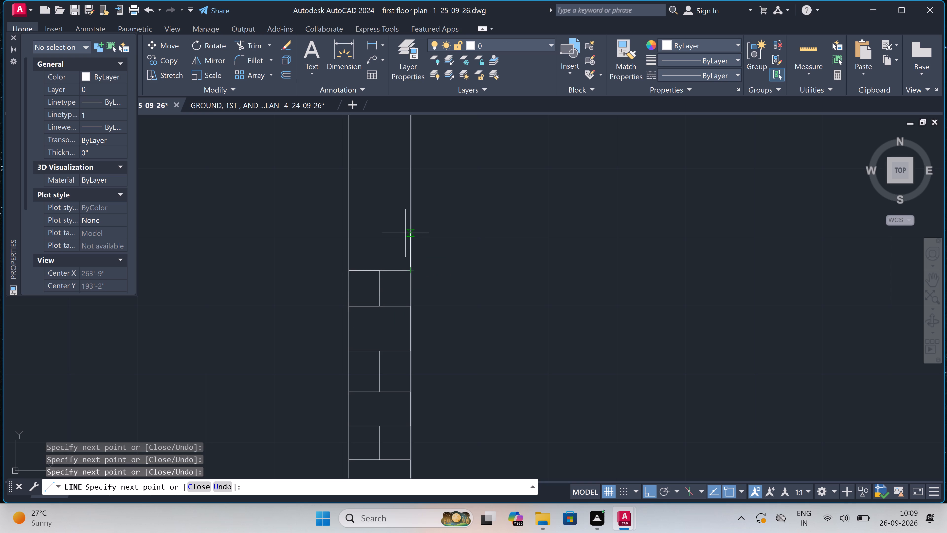
# Add two further brick courses about 6" high above them in Section A's western wall, with a central vertical joint in the upper one.
pyautogui.click(407, 229)
pyautogui.doubleClick(348, 228)
pyautogui.click(383, 231)
pyautogui.click(382, 189)
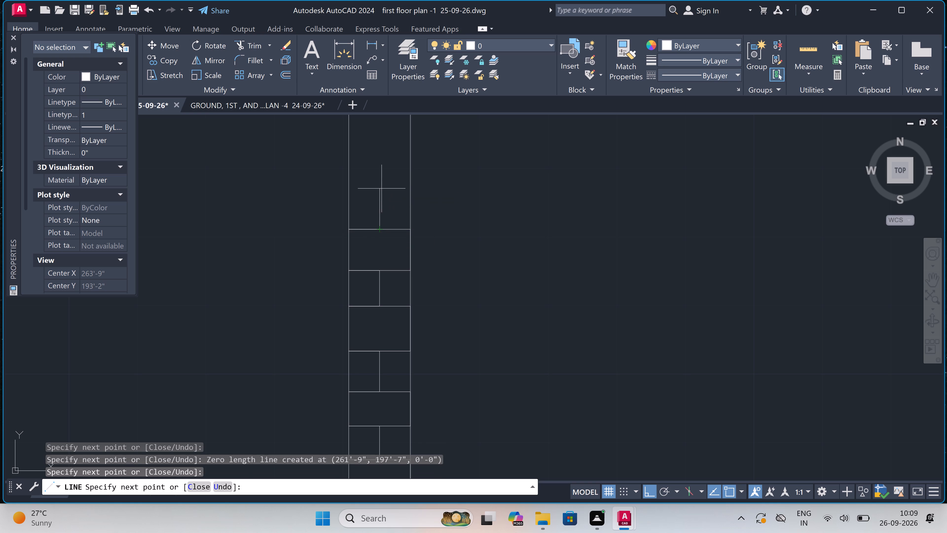
pyautogui.click(346, 188)
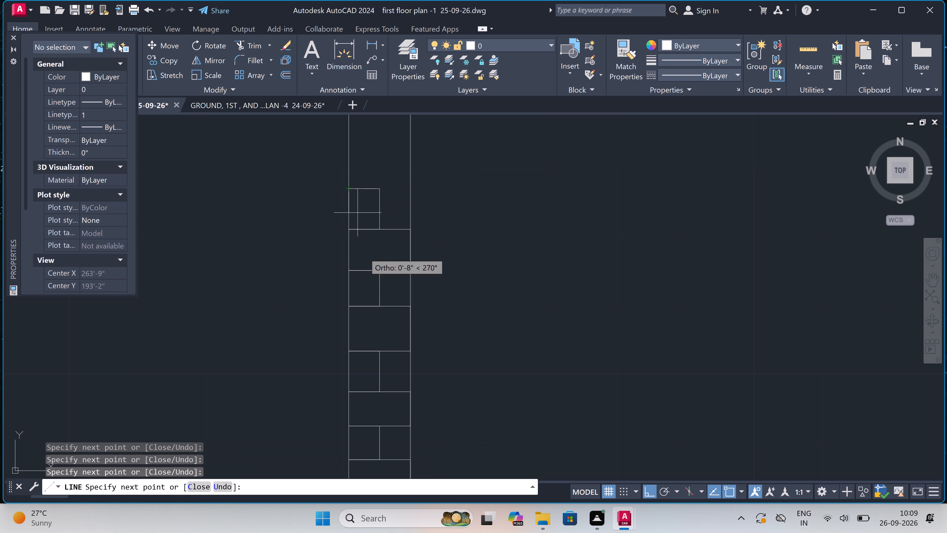
pyautogui.scroll(-6, 364, 299)
pyautogui.scroll(4, 354, 257)
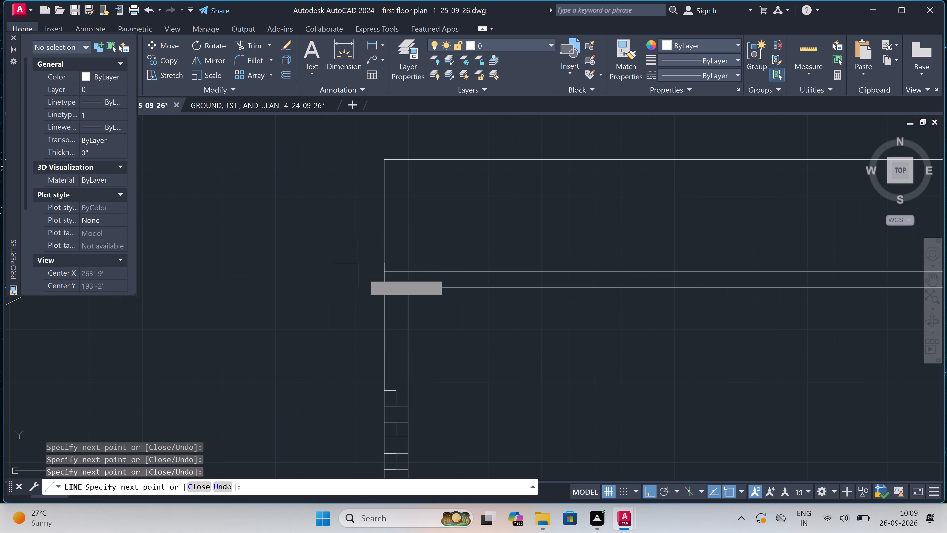
pyautogui.scroll(2, 418, 386)
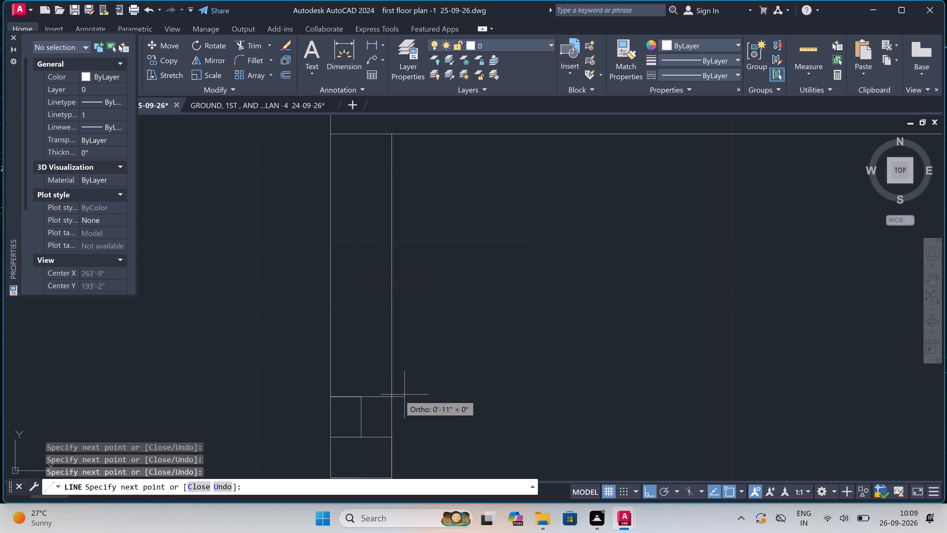
pyautogui.click(394, 397)
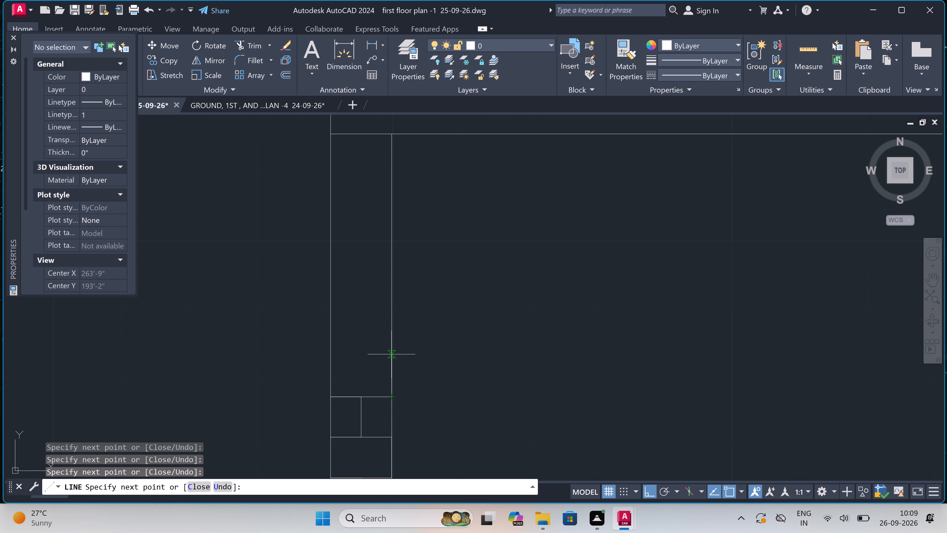
# Draw four more brick courses about 6" high up Section A's western wall, splitting the second and fourth with central vertical joints.
pyautogui.click(391, 354)
pyautogui.click(332, 354)
pyautogui.click(362, 354)
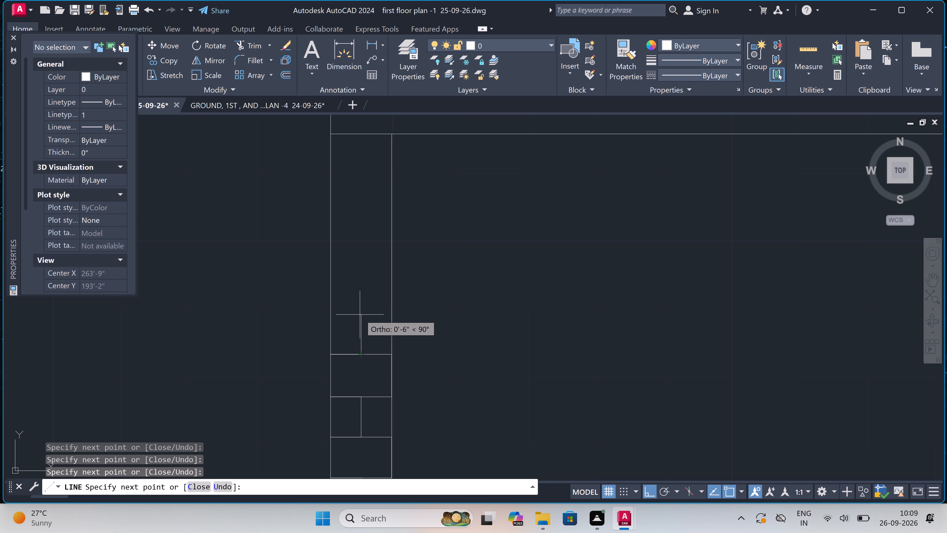
pyautogui.click(360, 315)
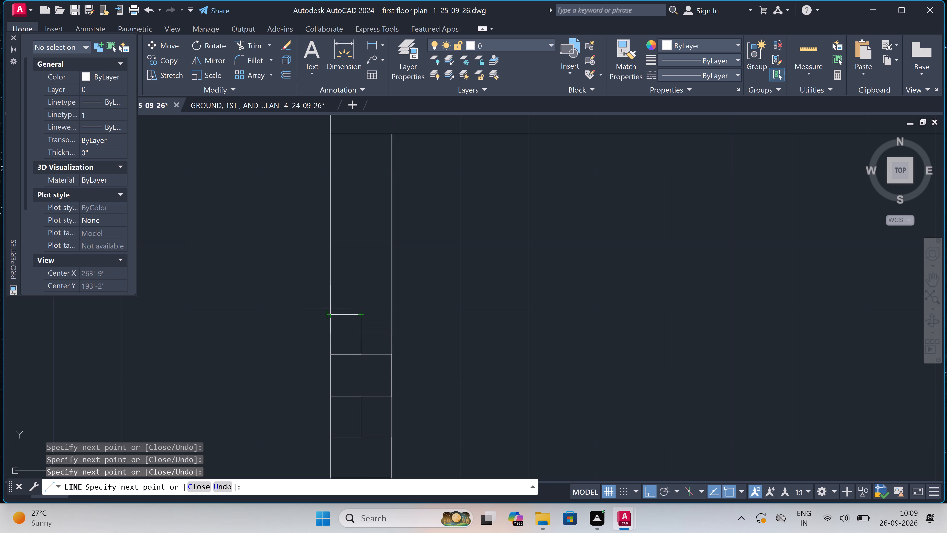
pyautogui.click(330, 311)
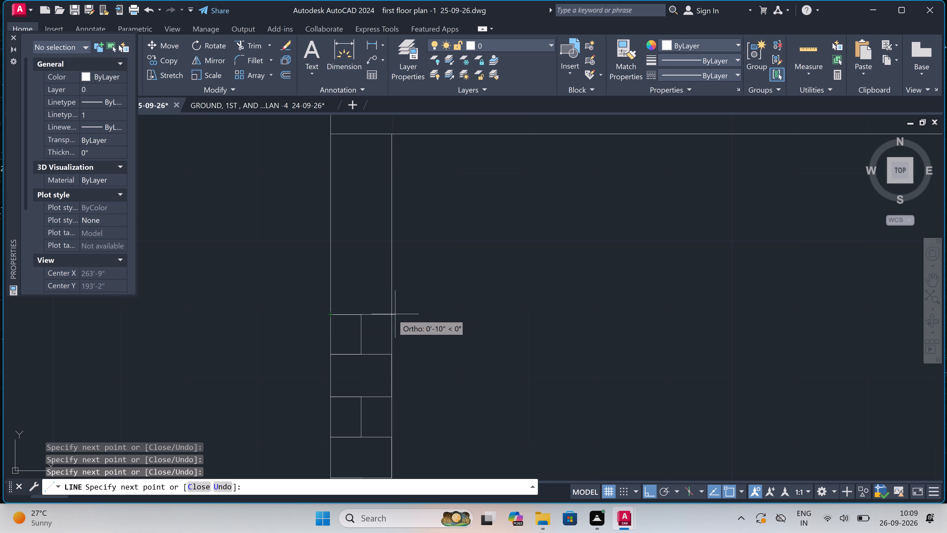
pyautogui.click(391, 314)
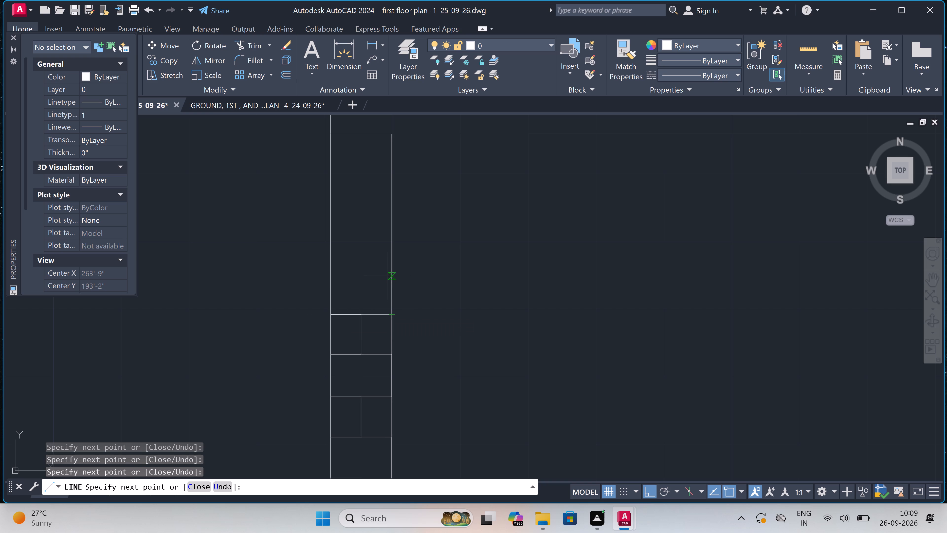
pyautogui.click(387, 276)
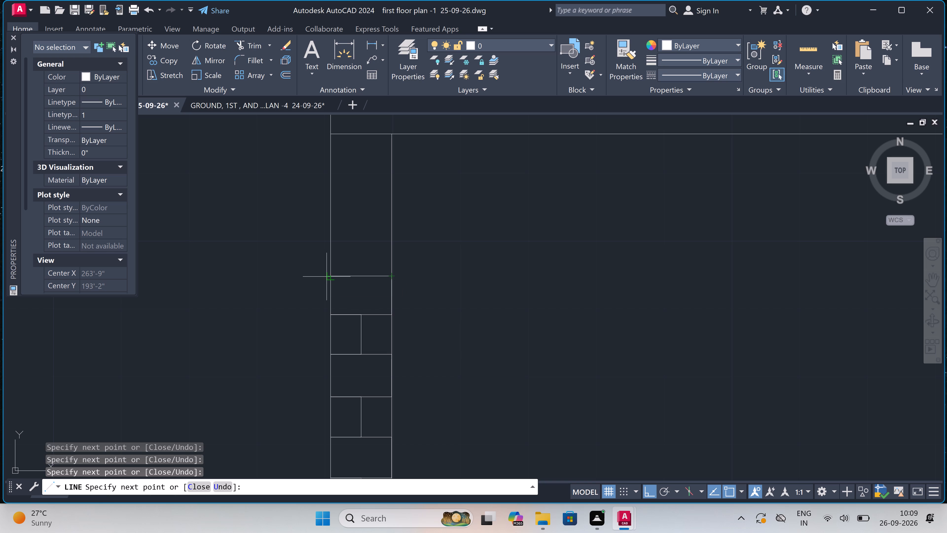
pyautogui.click(331, 278)
pyautogui.click(361, 278)
pyautogui.click(360, 240)
pyautogui.click(333, 239)
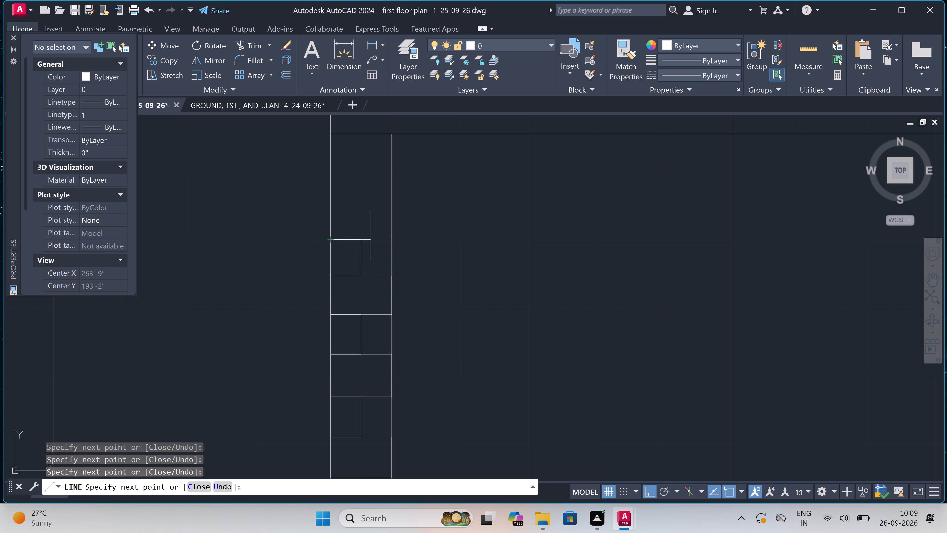
pyautogui.click(395, 239)
# Add the last two brick courses just below the slab in Section A's western wall, with a central vertical joint in the upper one.
pyautogui.scroll(-5, 392, 261)
pyautogui.scroll(-2, 383, 312)
pyautogui.scroll(4, 383, 271)
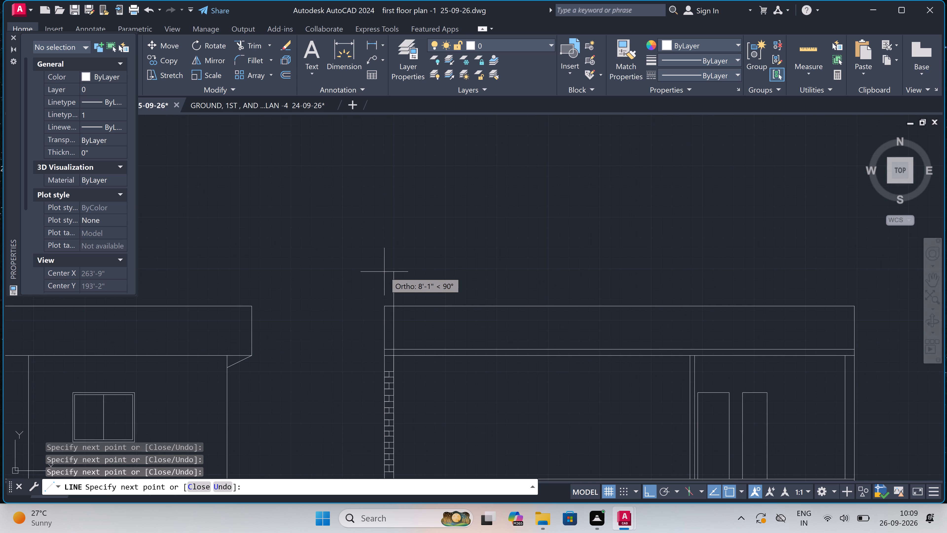
pyautogui.scroll(4, 385, 340)
pyautogui.scroll(-2, 386, 341)
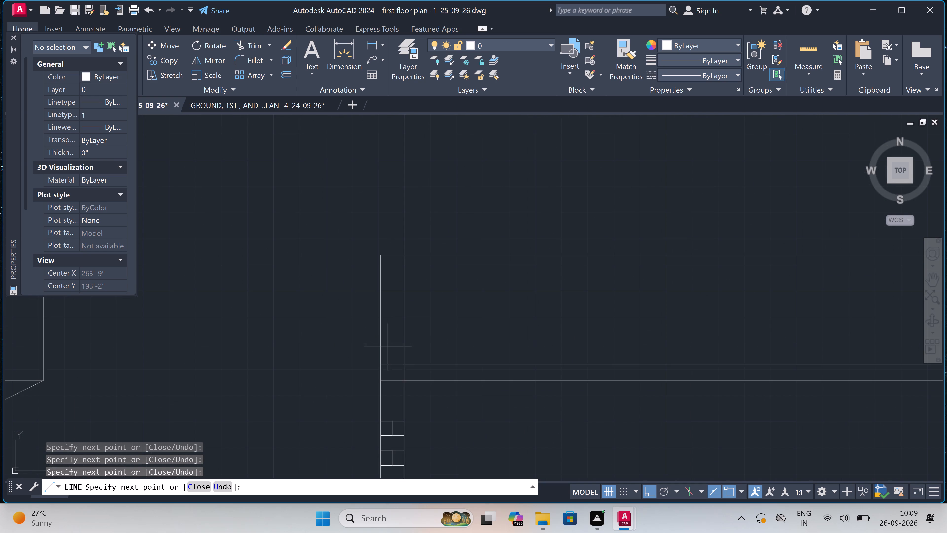
pyautogui.scroll(2, 396, 386)
pyautogui.scroll(-2, 398, 388)
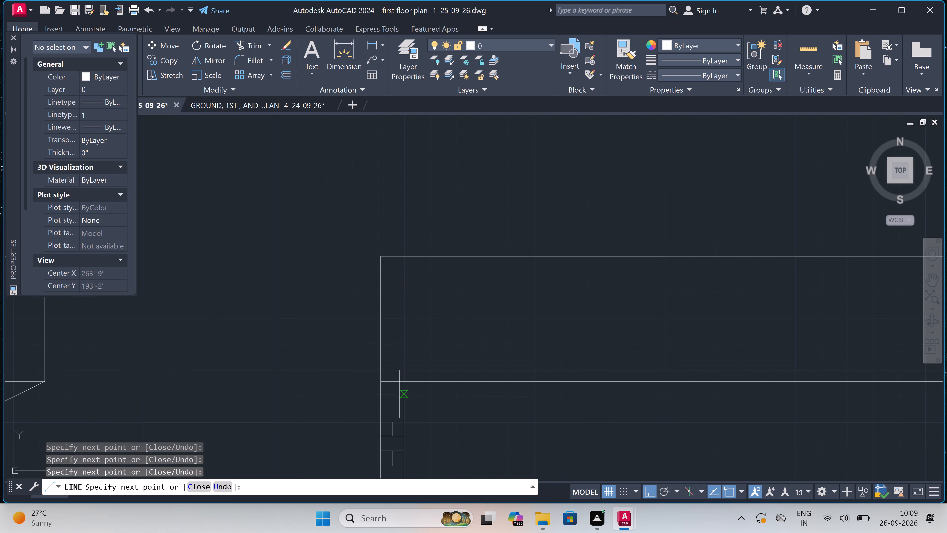
pyautogui.scroll(2, 401, 405)
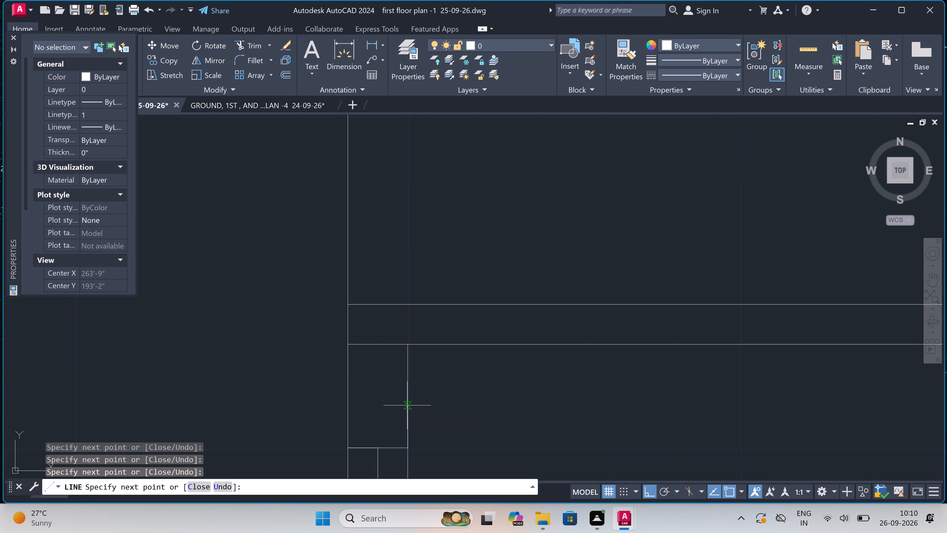
pyautogui.click(408, 406)
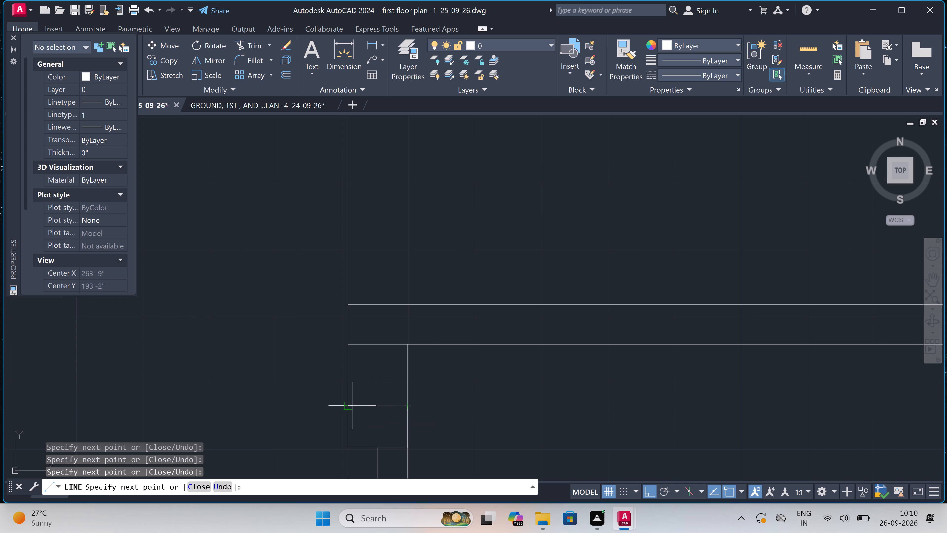
pyautogui.click(346, 404)
pyautogui.click(376, 404)
pyautogui.click(377, 371)
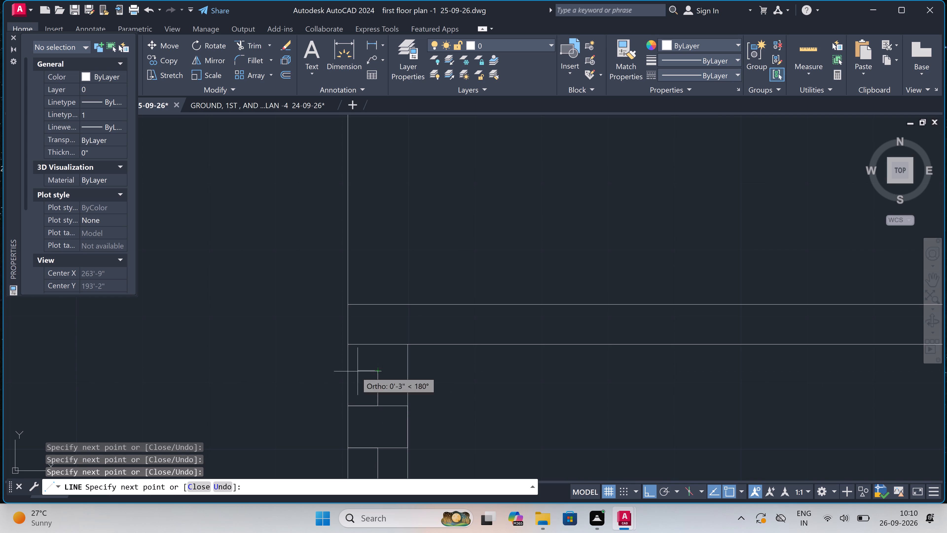
pyautogui.click(347, 371)
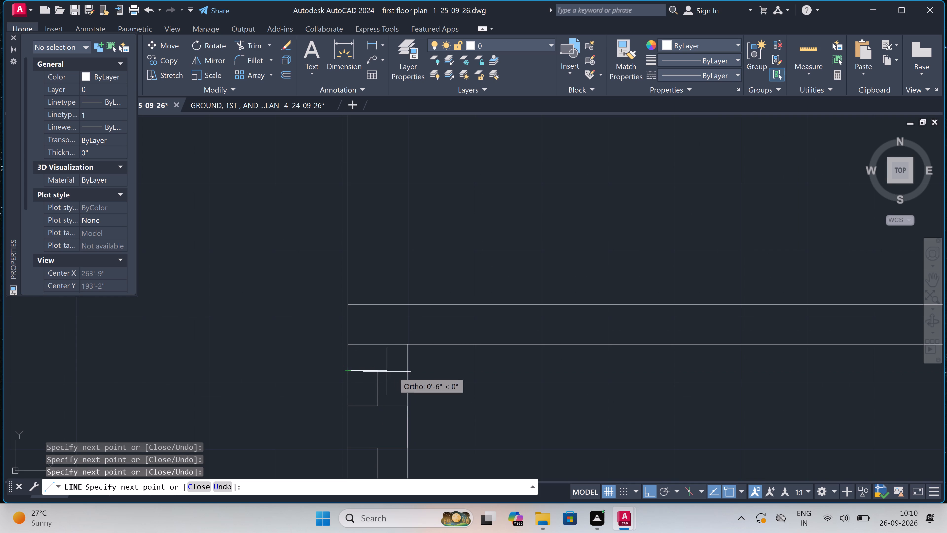
pyautogui.click(411, 372)
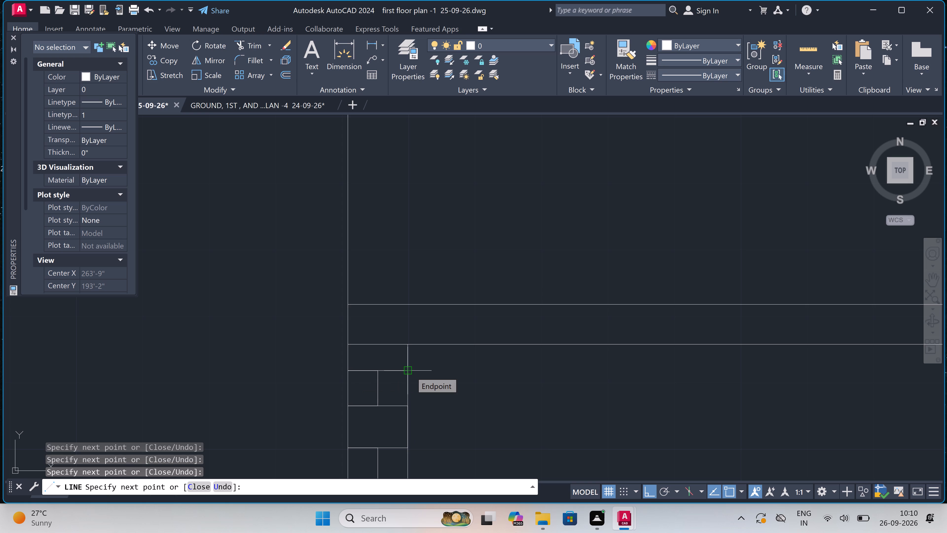
pyautogui.press('Escape')
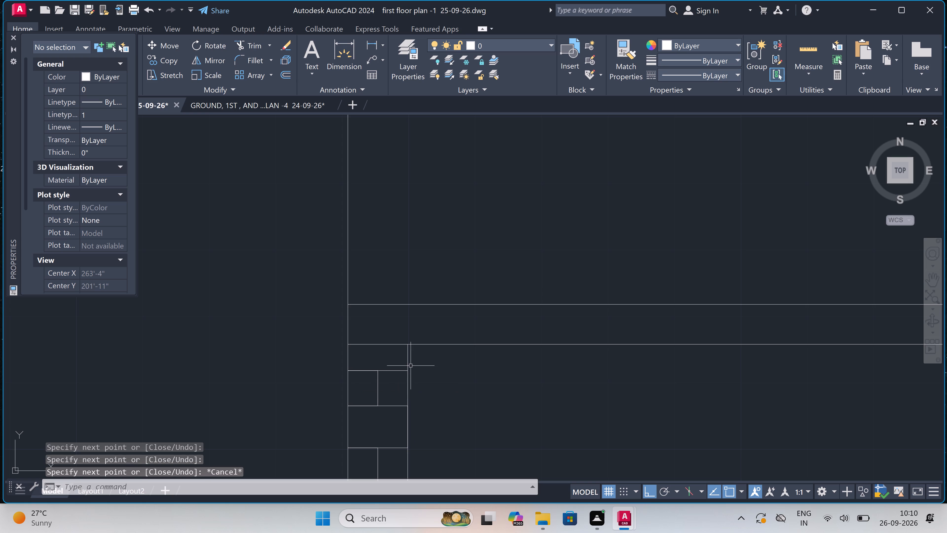
# Copy all the brick joints from Section A's western wall into its eastern wall, matching the walls' lower western corners, with Ortho off.
pyautogui.scroll(-1, 404, 328)
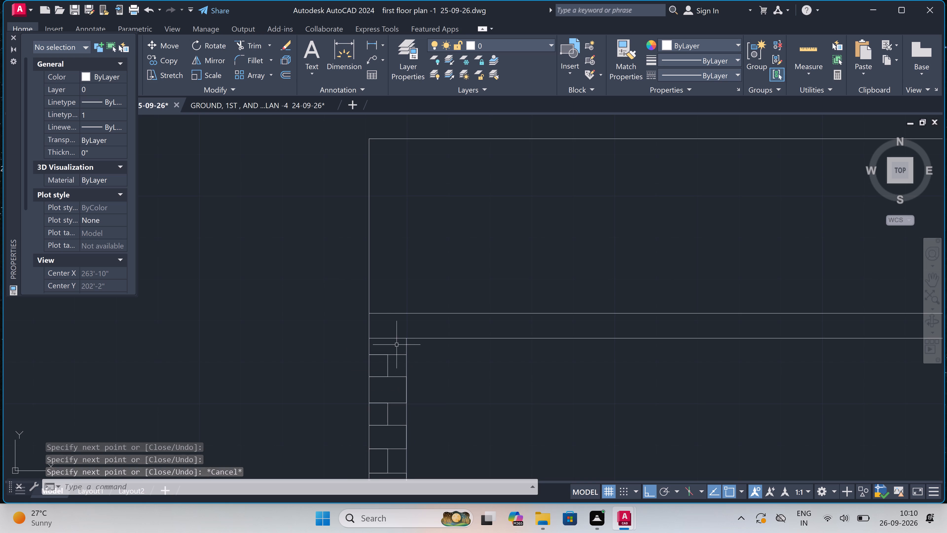
pyautogui.click(397, 345)
pyautogui.scroll(-5, 399, 388)
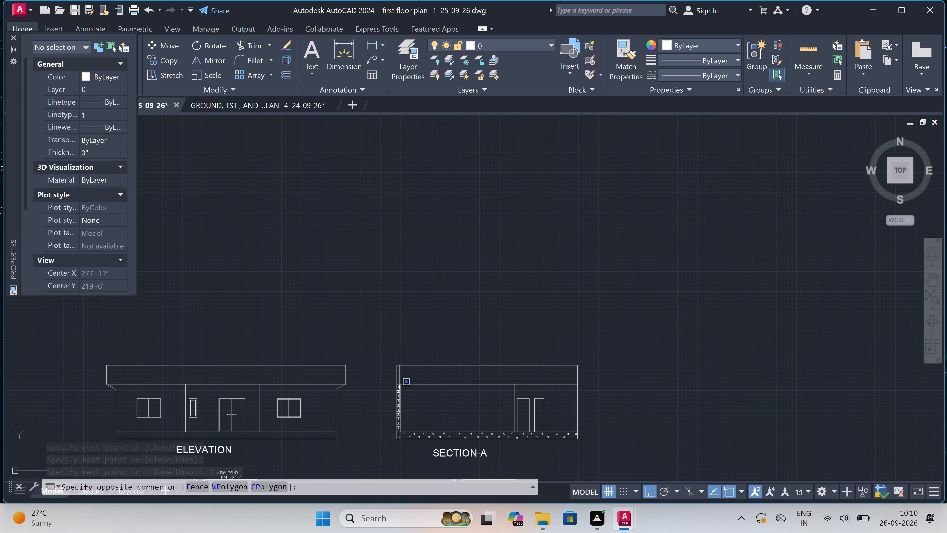
pyautogui.scroll(4, 398, 435)
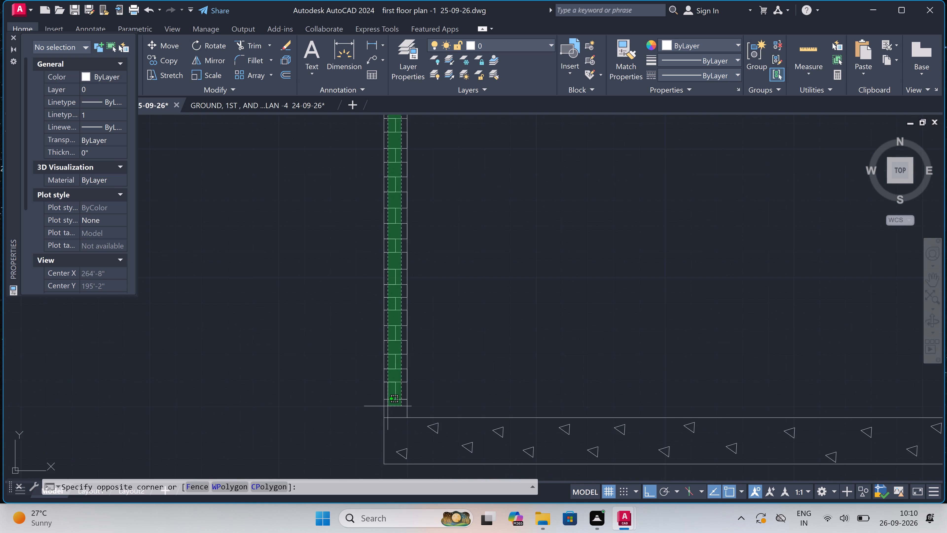
pyautogui.scroll(2, 388, 407)
pyautogui.click(388, 407)
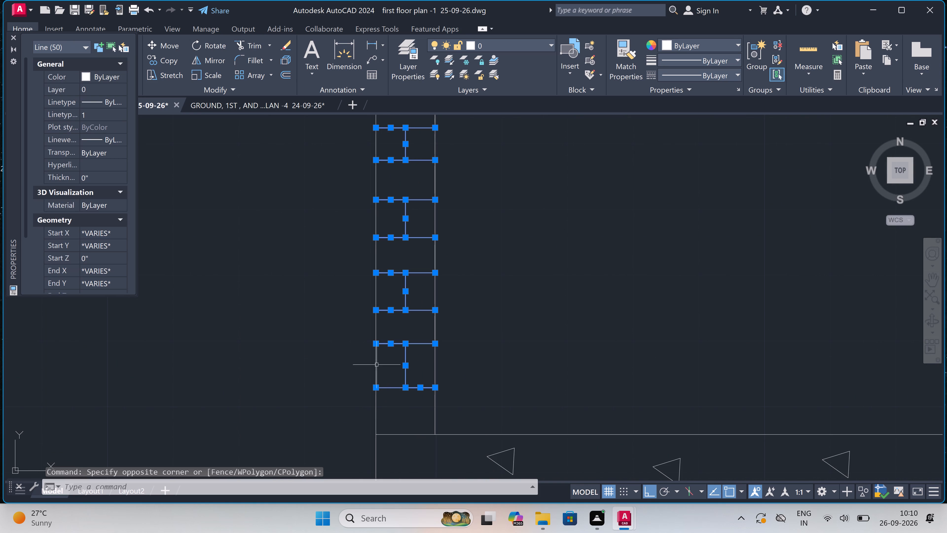
pyautogui.click(169, 64)
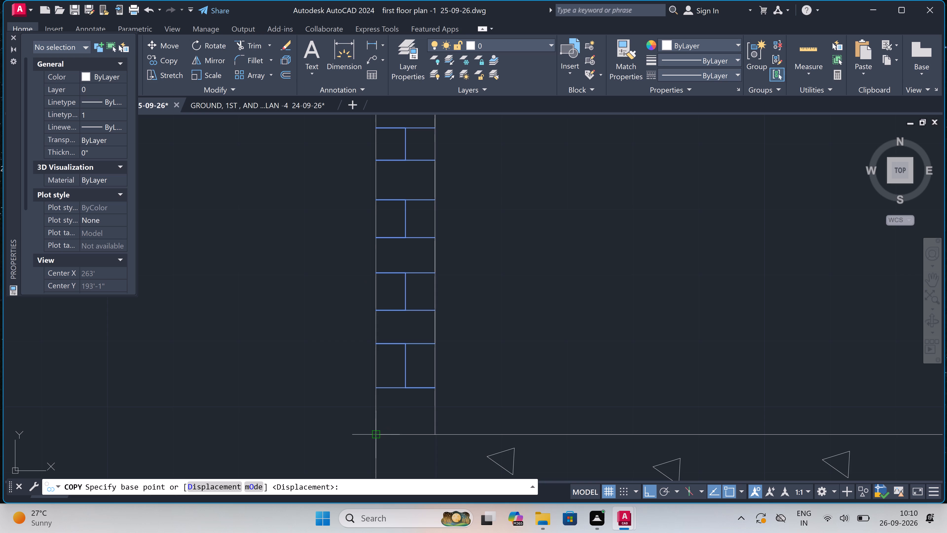
pyautogui.moveTo(377, 432); pyautogui.dragTo(374, 423)
pyautogui.scroll(-4, 360, 342)
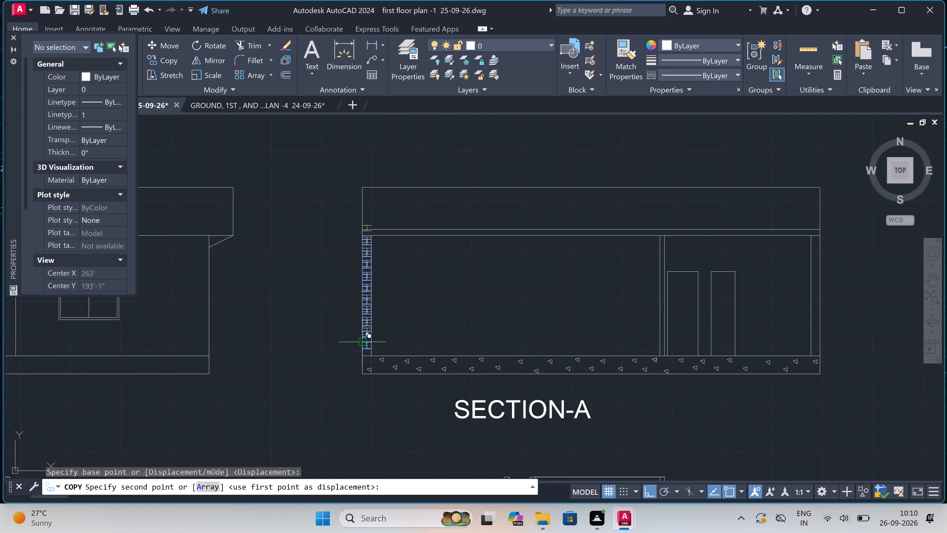
pyautogui.press('F8')
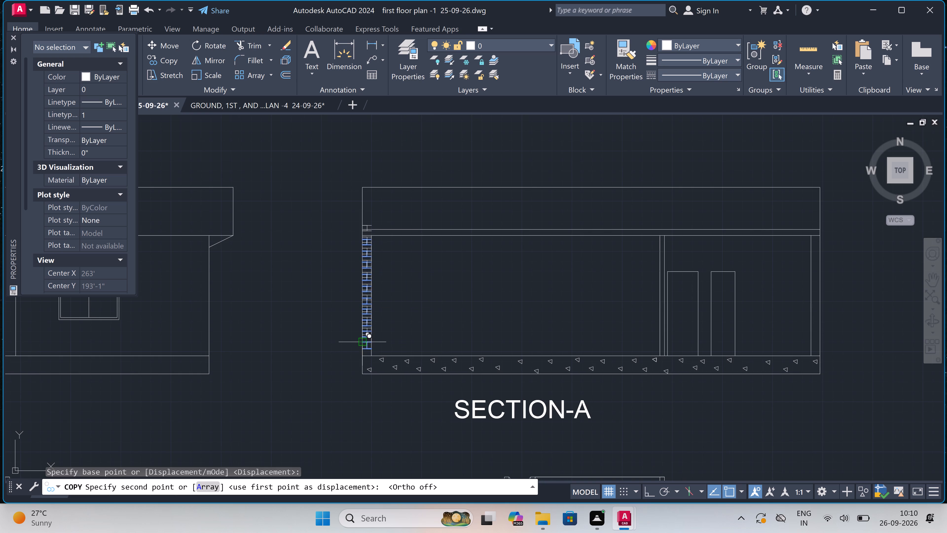
pyautogui.scroll(-2, 420, 303)
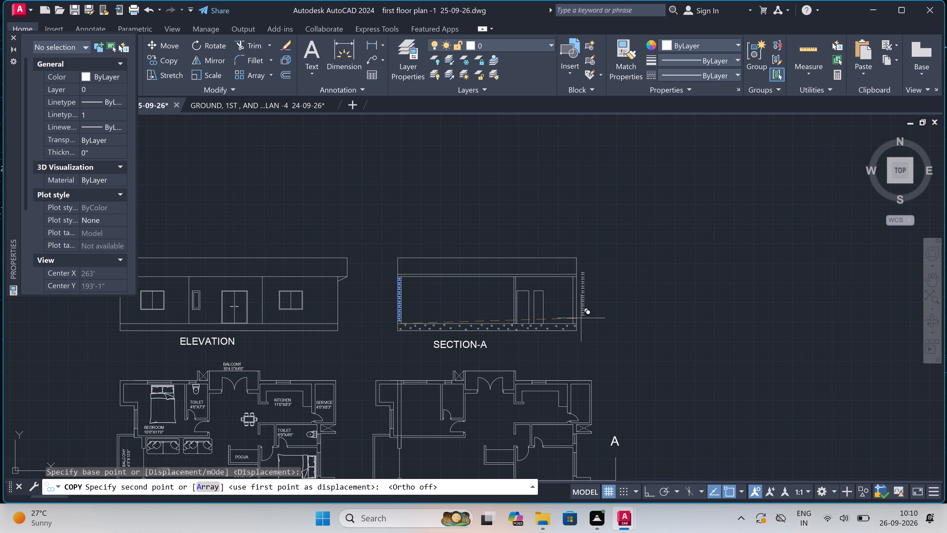
pyautogui.scroll(3, 569, 329)
pyautogui.scroll(3, 584, 305)
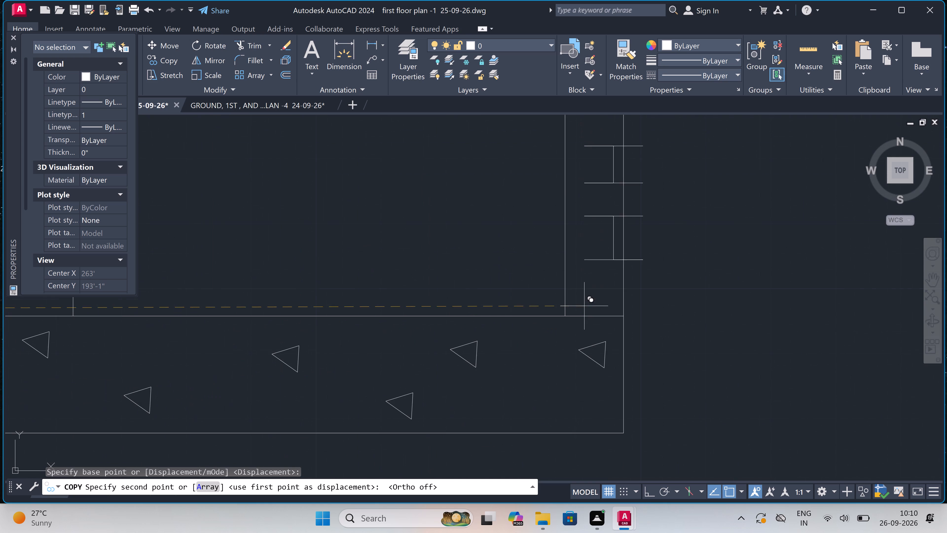
pyautogui.click(566, 320)
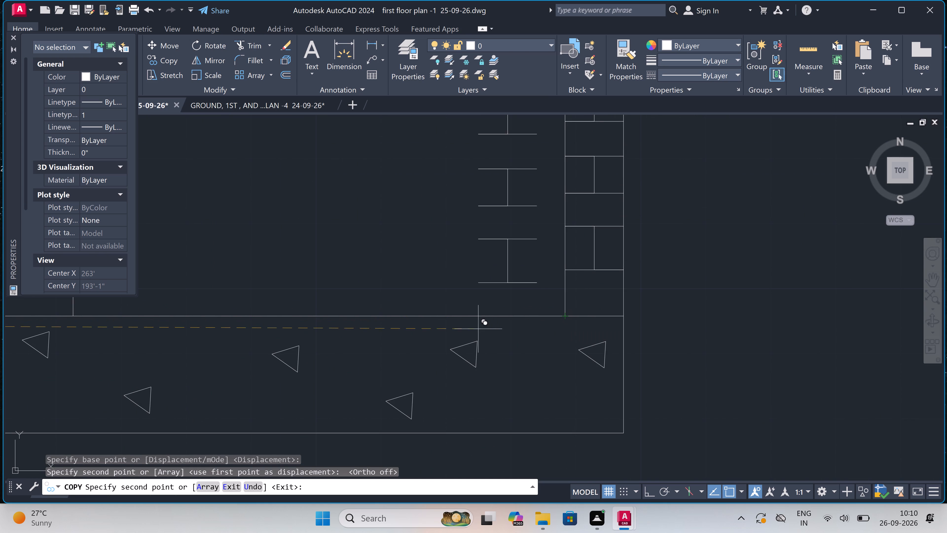
pyautogui.scroll(-5, 446, 324)
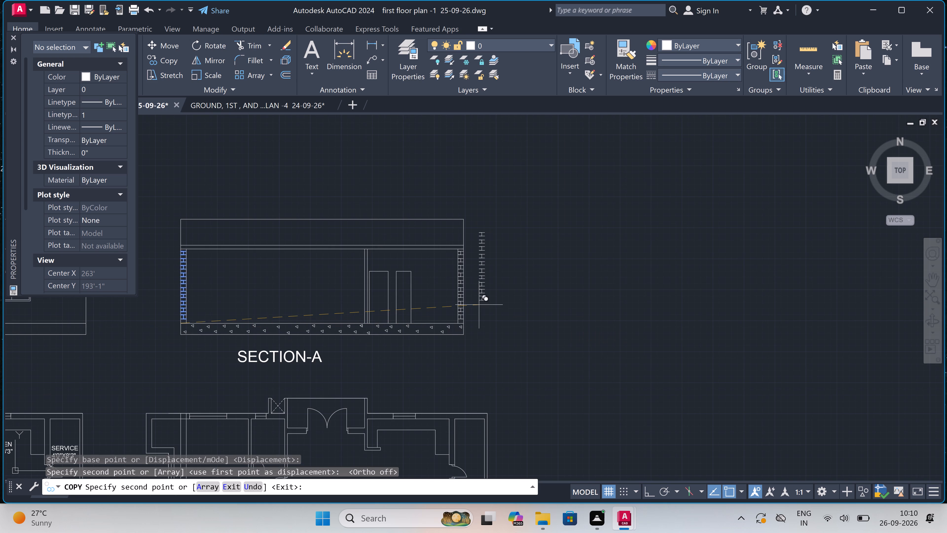
pyautogui.press('Escape')
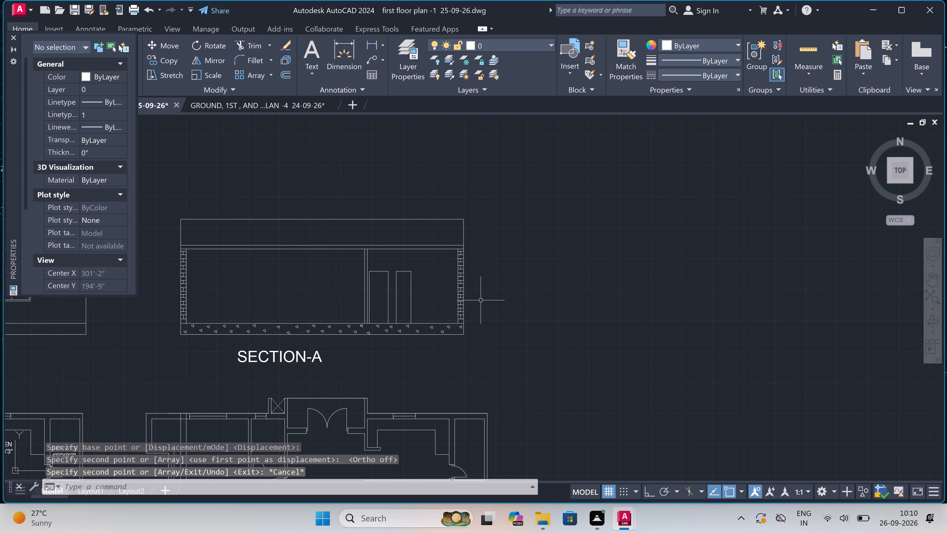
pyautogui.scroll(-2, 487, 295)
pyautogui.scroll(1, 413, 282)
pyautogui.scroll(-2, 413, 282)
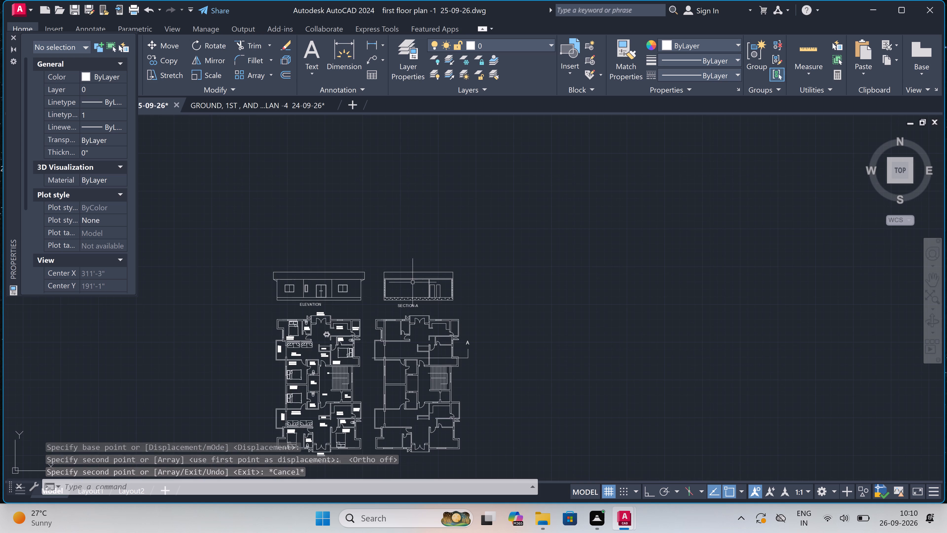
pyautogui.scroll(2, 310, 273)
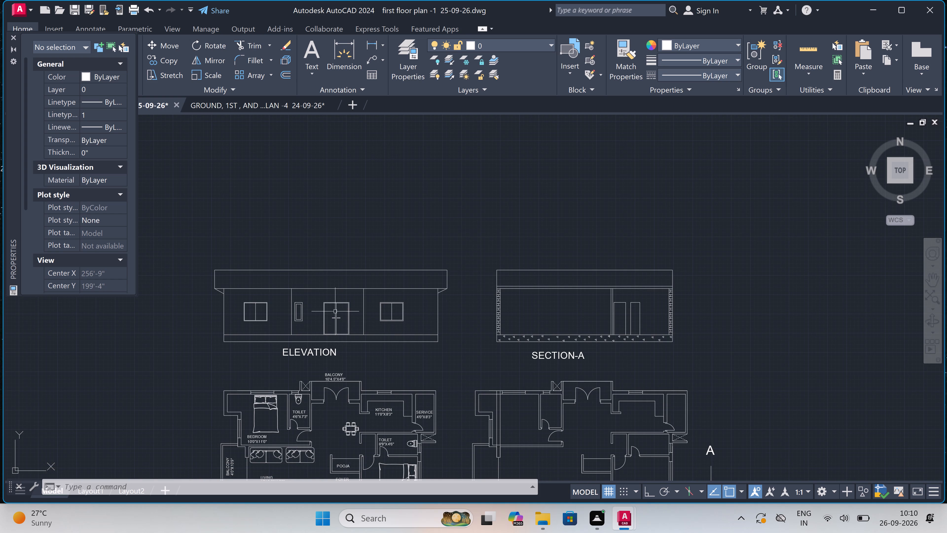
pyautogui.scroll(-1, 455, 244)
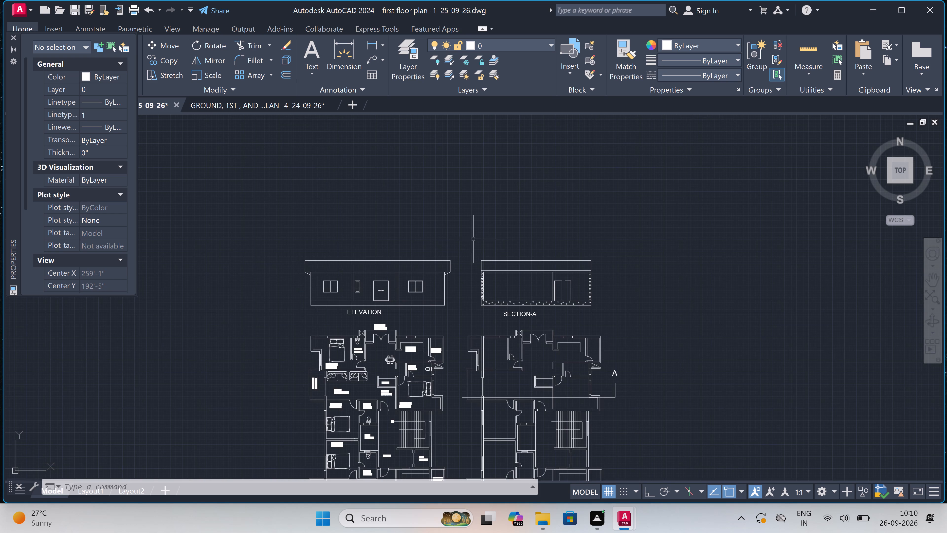
# Draw a rectangular border enclosing the elevation, Section A and both first floor plans, with clear margin on all sides.
pyautogui.scroll(-1, 479, 239)
pyautogui.write('REC')
pyautogui.press('space')
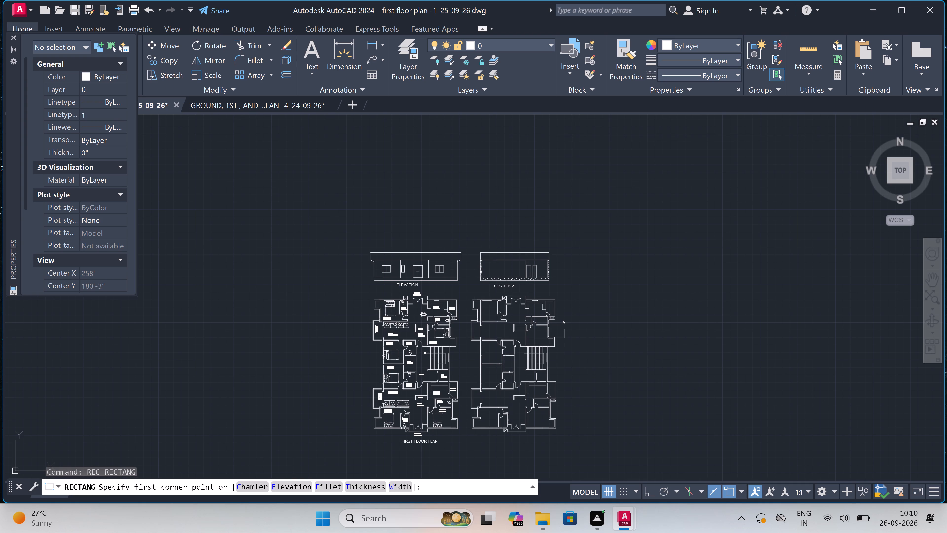
pyautogui.click(353, 237)
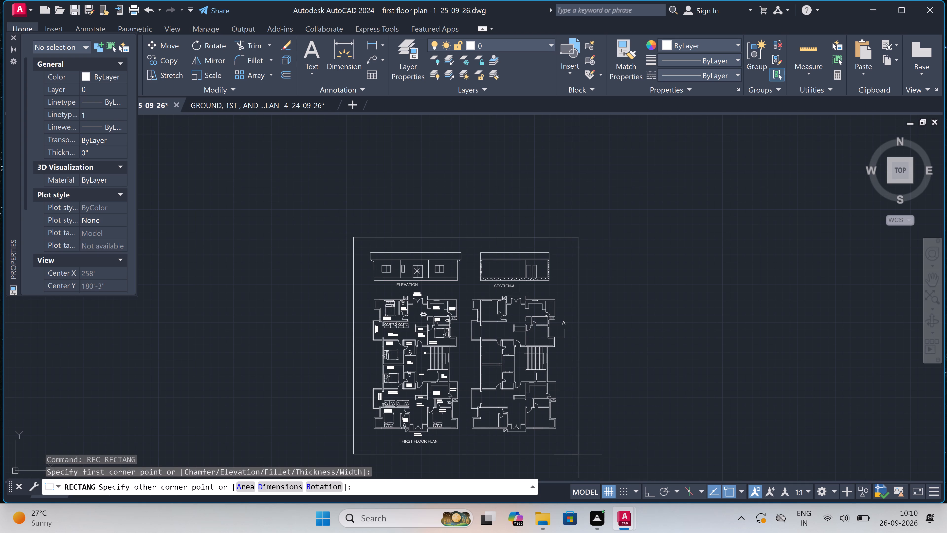
pyautogui.click(582, 454)
# Move the ELEVATION title slightly east along its own line beneath the elevation drawing.
pyautogui.scroll(-4, 449, 249)
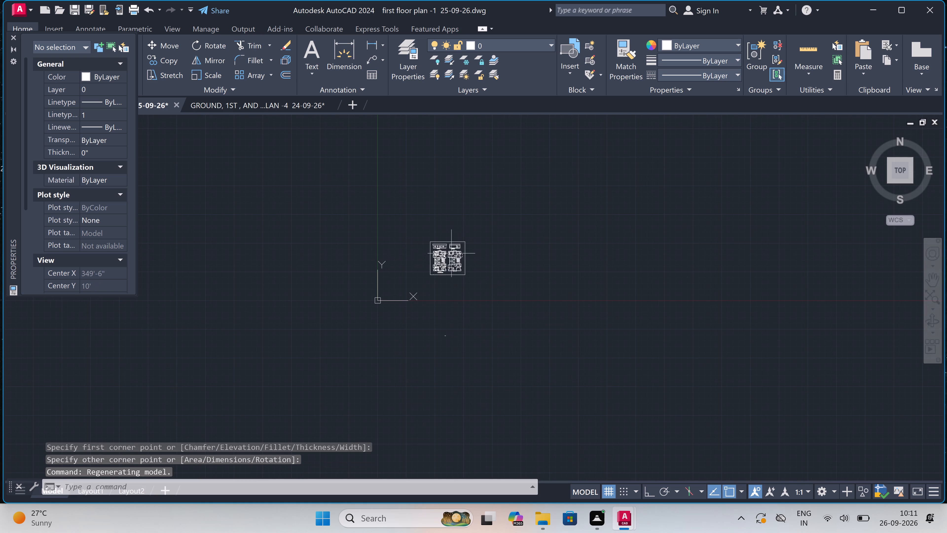
pyautogui.scroll(4, 451, 254)
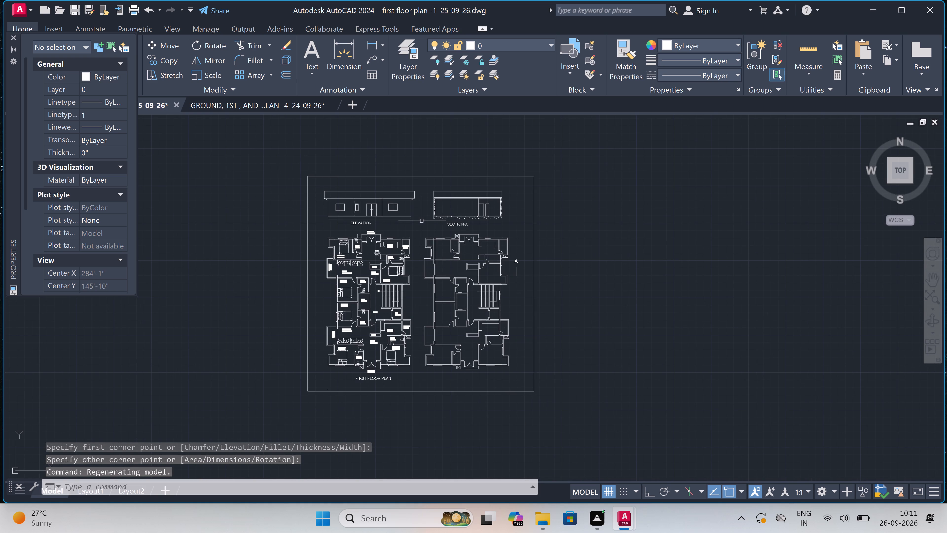
pyautogui.scroll(2, 420, 220)
pyautogui.scroll(-1, 415, 238)
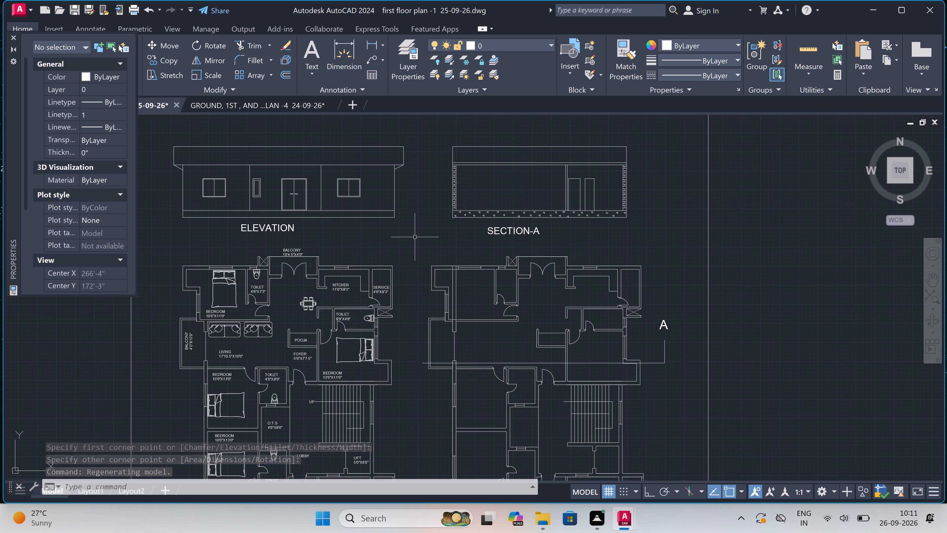
pyautogui.scroll(-1, 415, 238)
pyautogui.scroll(2, 408, 230)
pyautogui.scroll(-1, 408, 230)
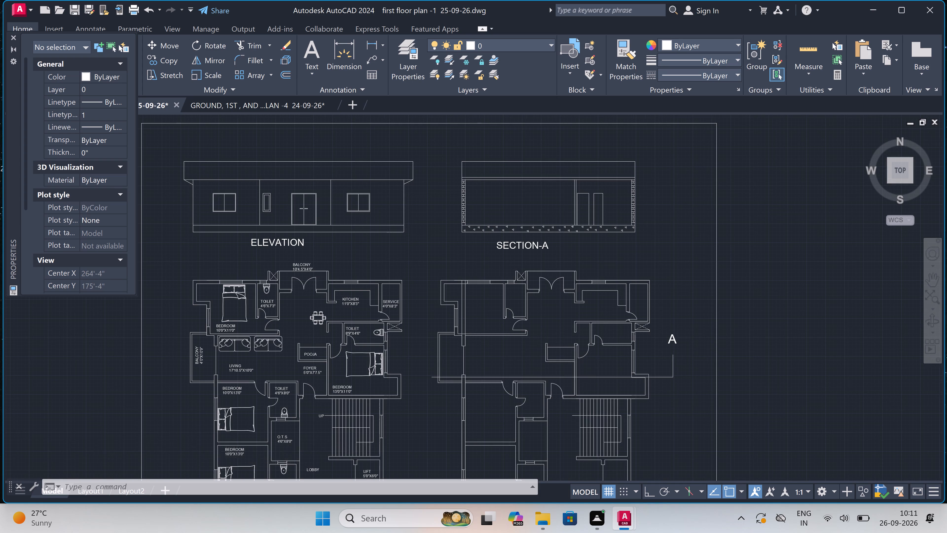
pyautogui.scroll(3, 325, 210)
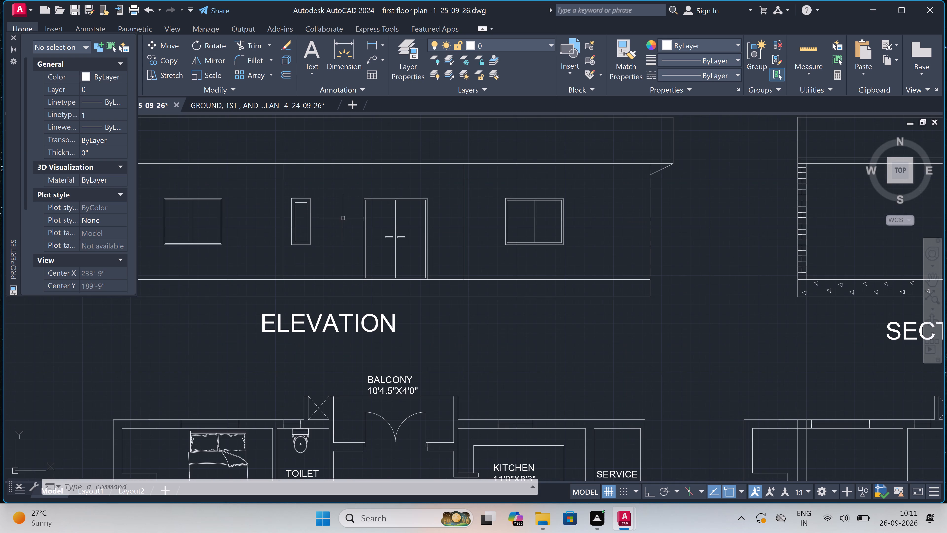
pyautogui.scroll(-3, 415, 235)
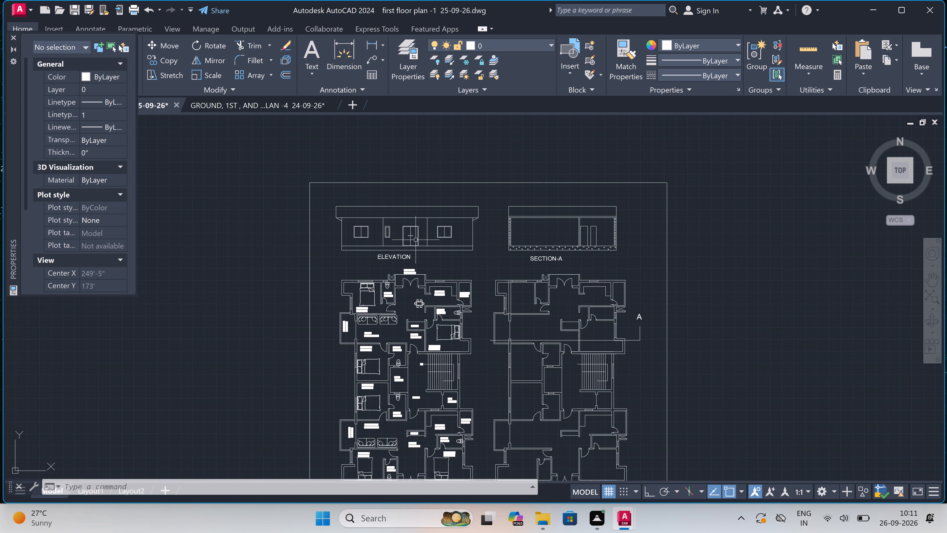
pyautogui.scroll(2, 409, 276)
pyautogui.scroll(-2, 408, 260)
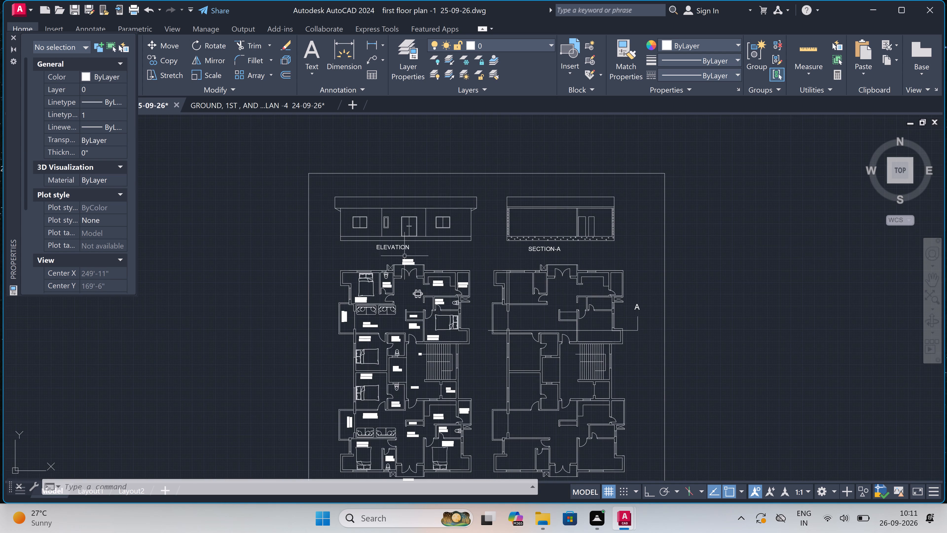
pyautogui.scroll(2, 396, 245)
pyautogui.click(396, 245)
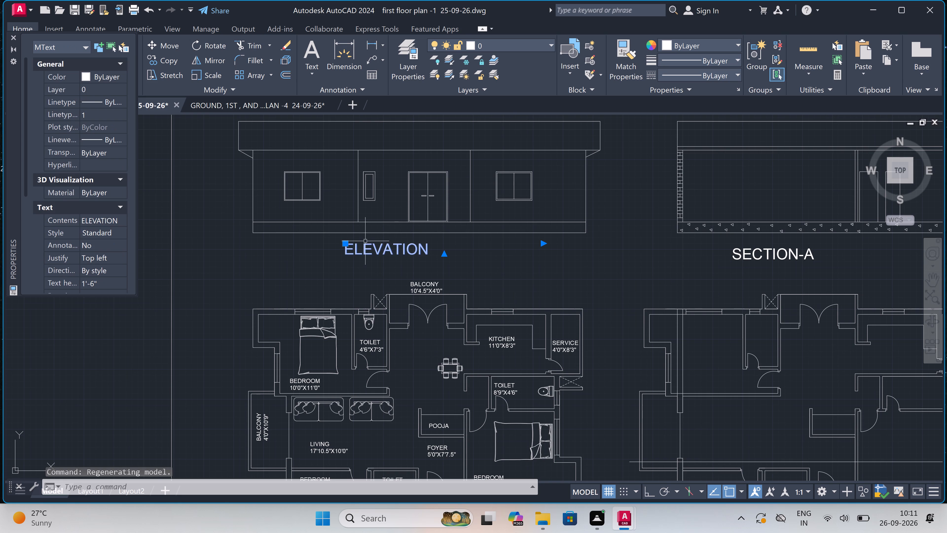
pyautogui.click(346, 242)
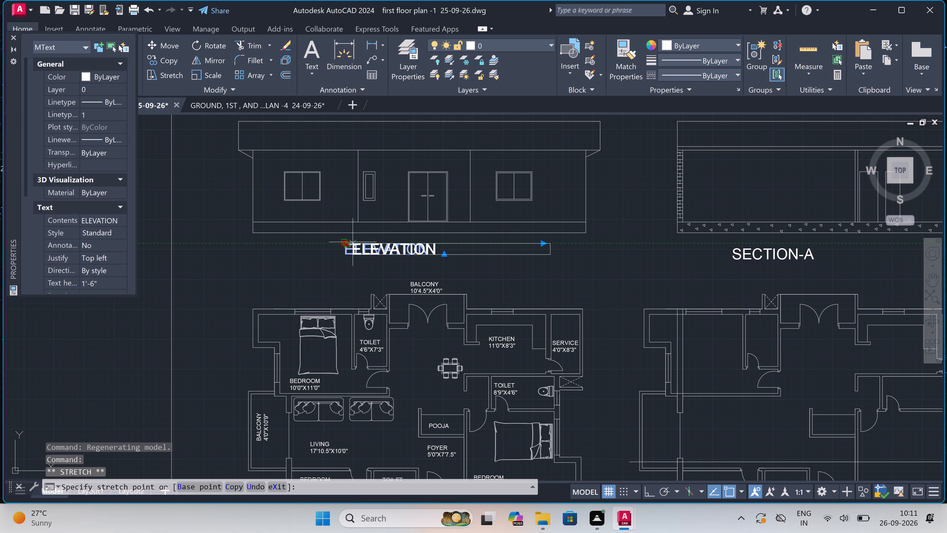
pyautogui.scroll(6, 358, 243)
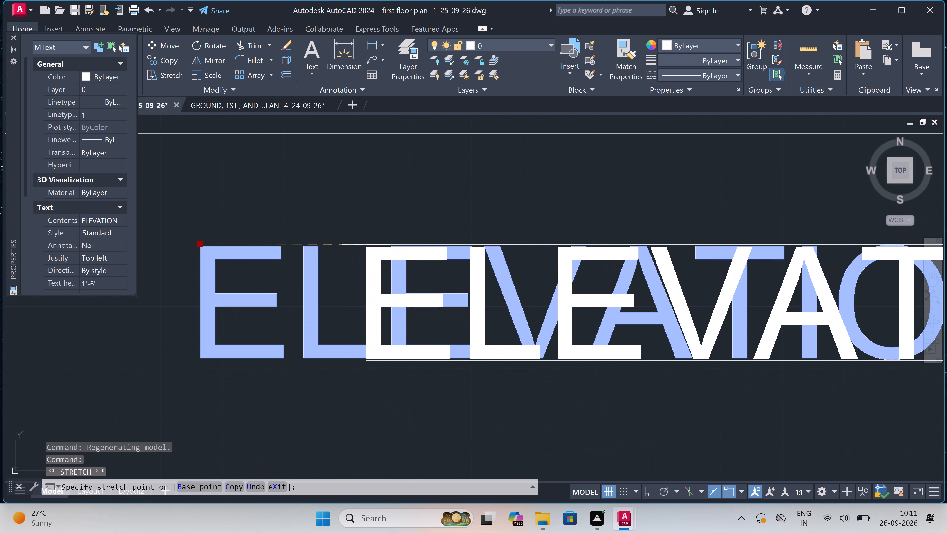
pyautogui.click(367, 245)
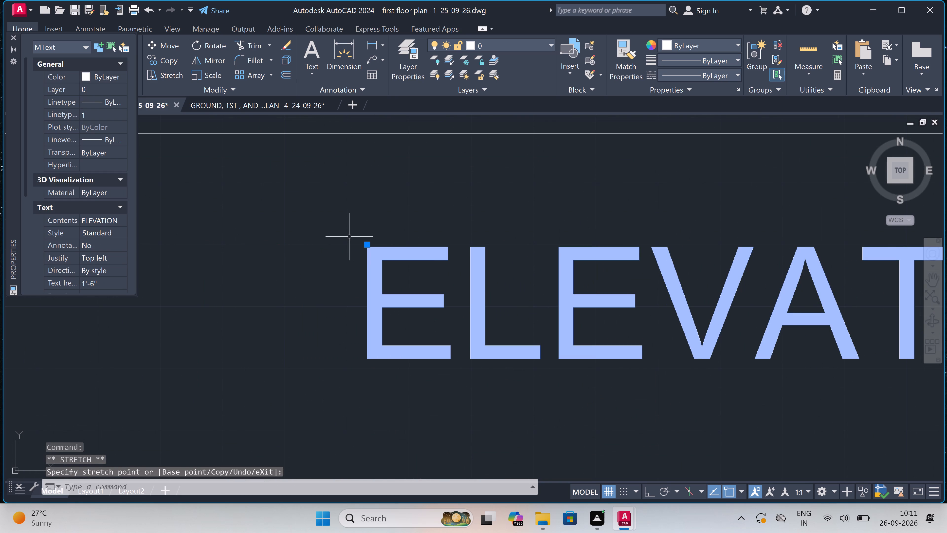
pyautogui.press('Escape')
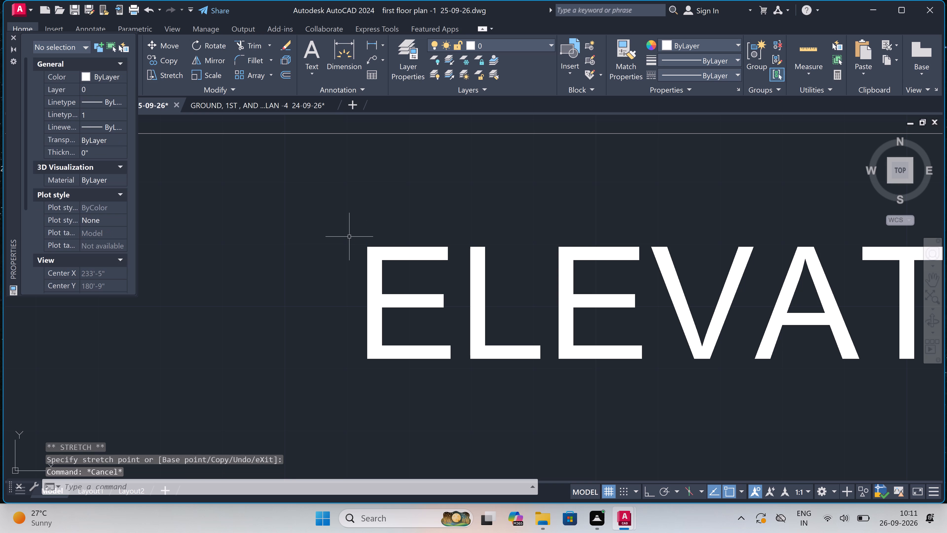
# Examine the bordered sheet, checking the elevation and section titles and the furnished and unfurnished first floor plans.
pyautogui.scroll(-6, 352, 238)
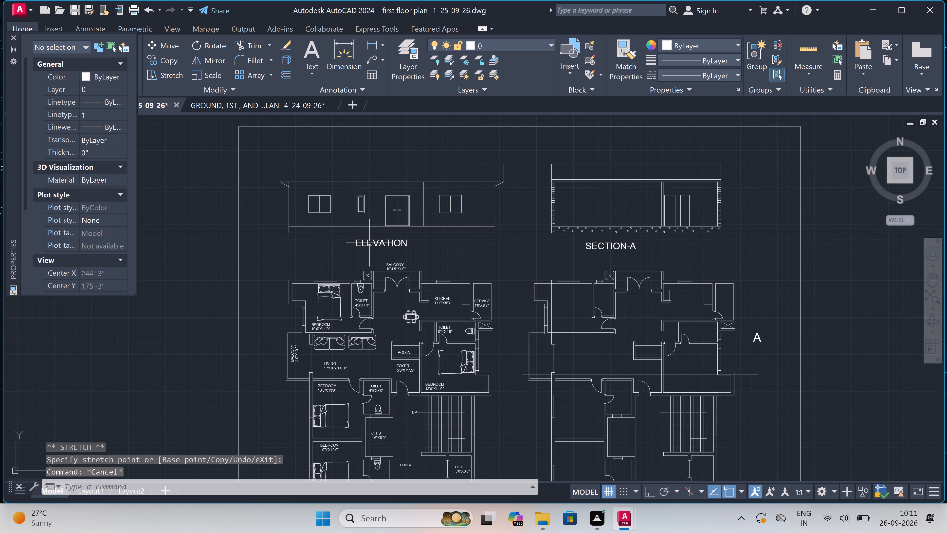
pyautogui.scroll(-1, 382, 240)
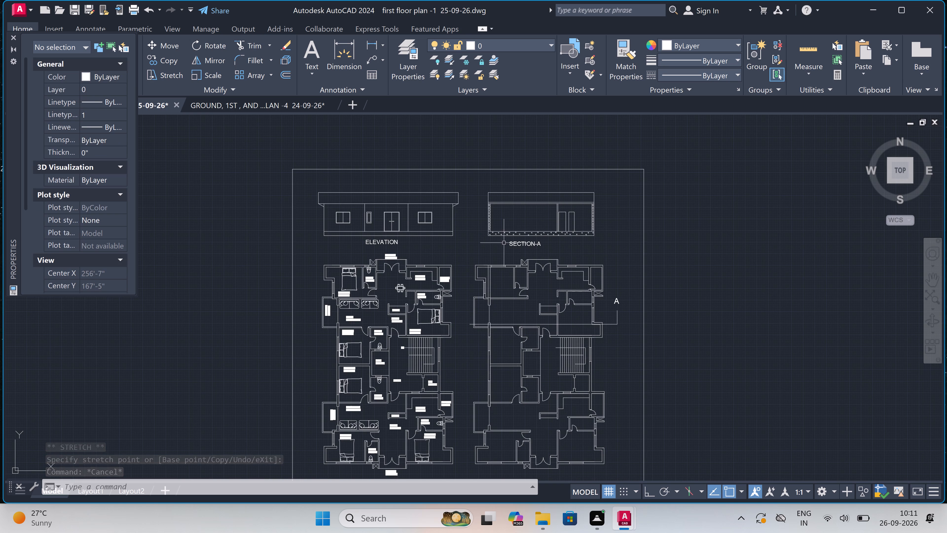
pyautogui.scroll(-1, 440, 239)
pyautogui.scroll(2, 422, 289)
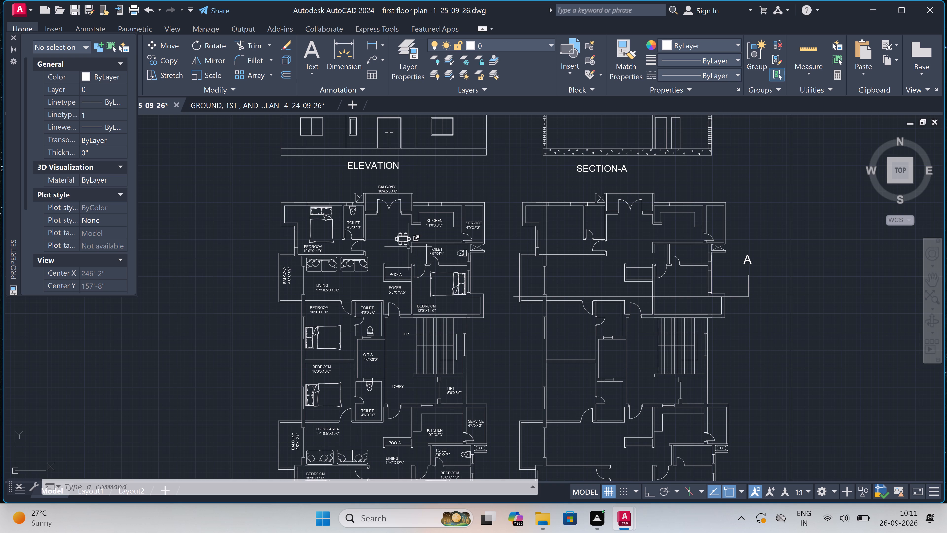
pyautogui.scroll(1, 398, 231)
pyautogui.scroll(-1, 398, 231)
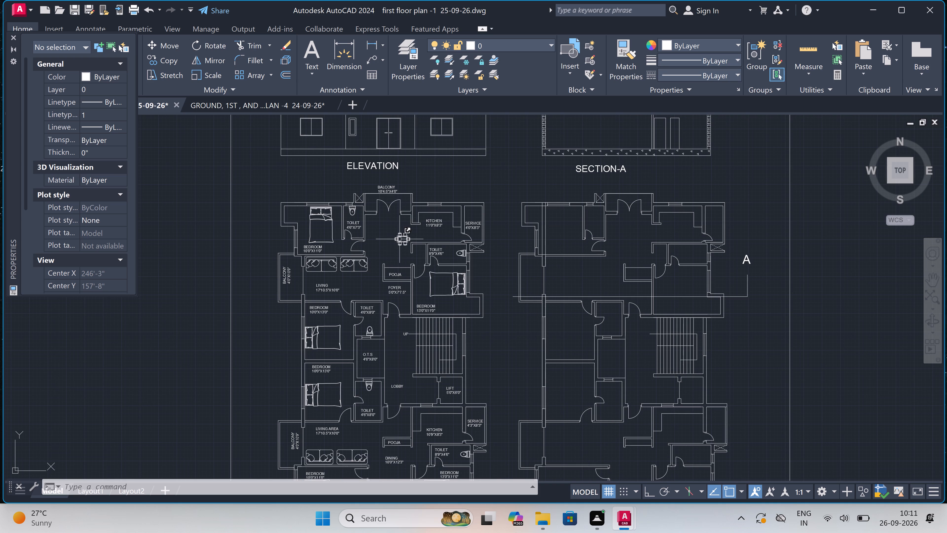
pyautogui.scroll(2, 401, 239)
pyautogui.scroll(-2, 401, 239)
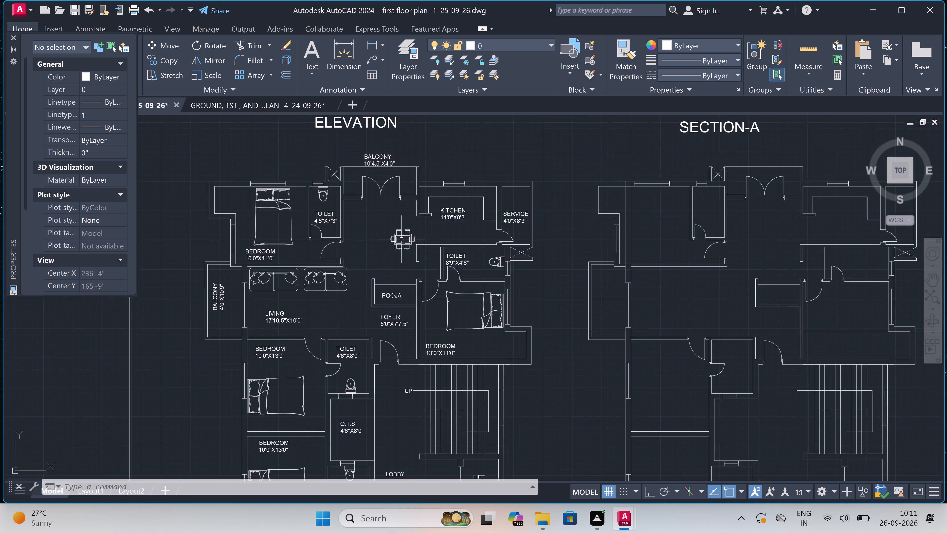
pyautogui.scroll(-2, 402, 239)
pyautogui.scroll(3, 406, 283)
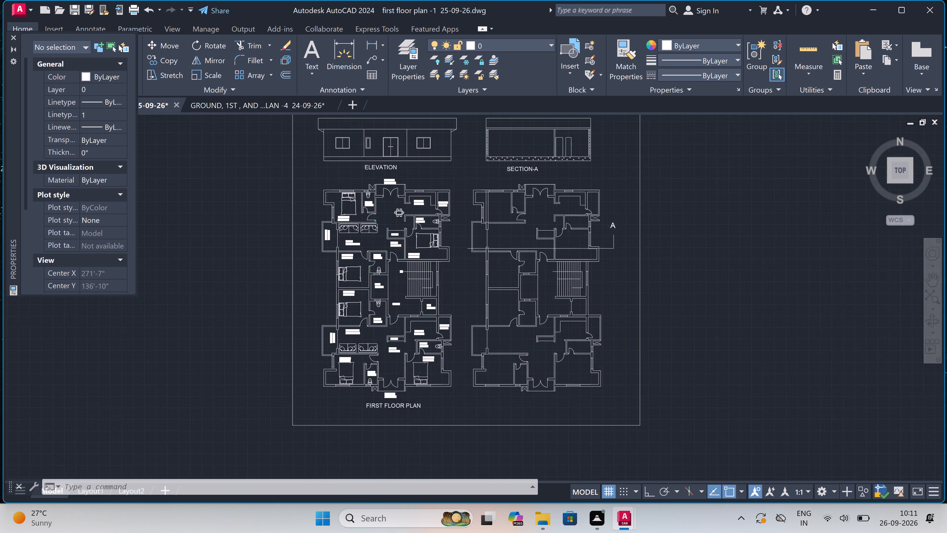
pyautogui.scroll(-1, 384, 245)
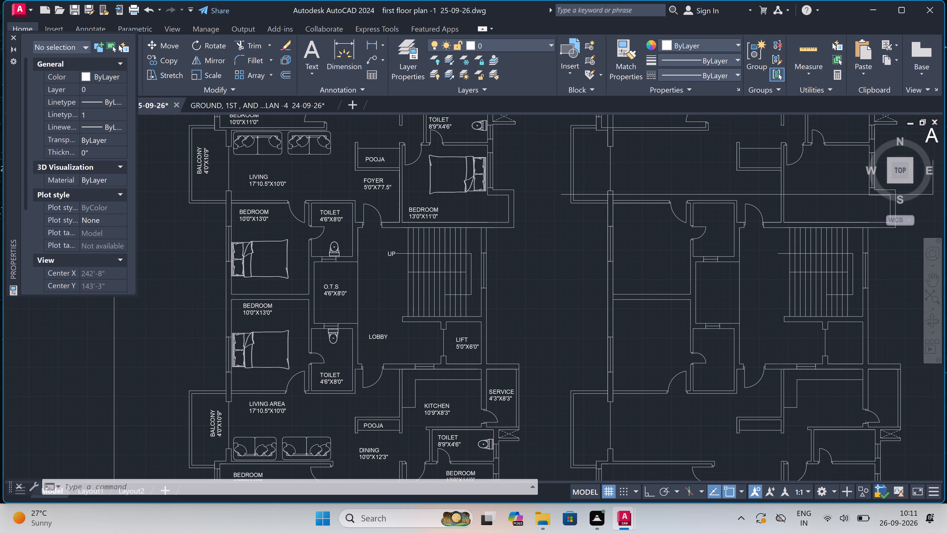
pyautogui.scroll(-2, 384, 246)
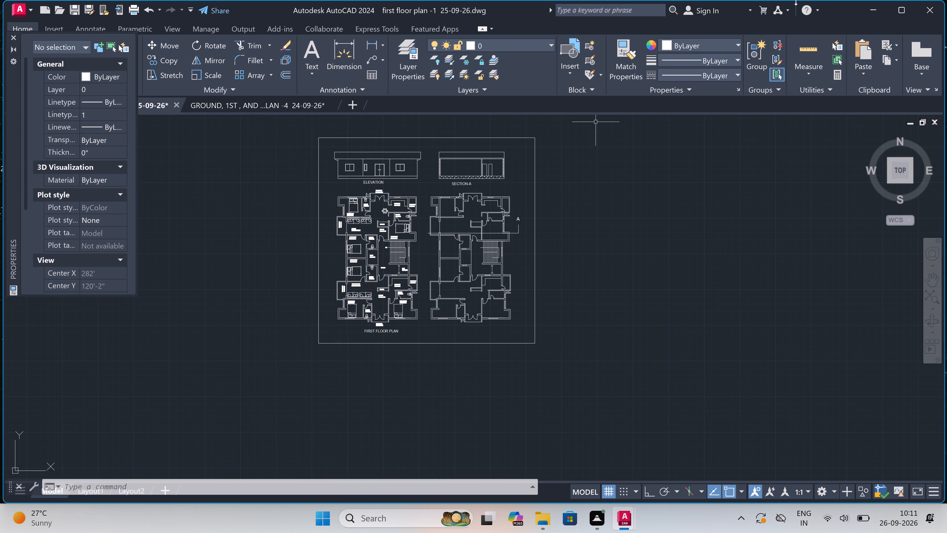
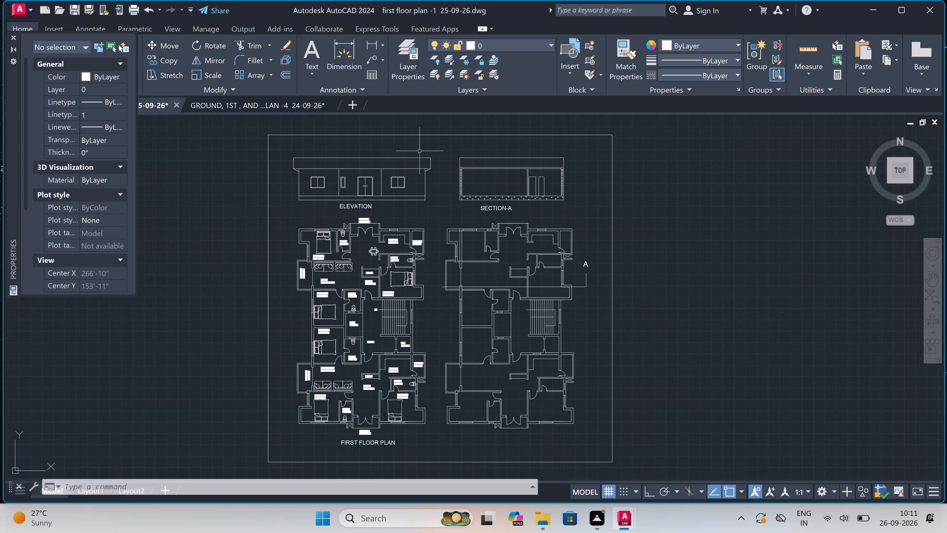
# Draw a horizontal line across the thin interior wall in Section-A, just above the floor slab, as the lowest course line.
pyautogui.scroll(3, 538, 159)
pyautogui.scroll(1, 489, 337)
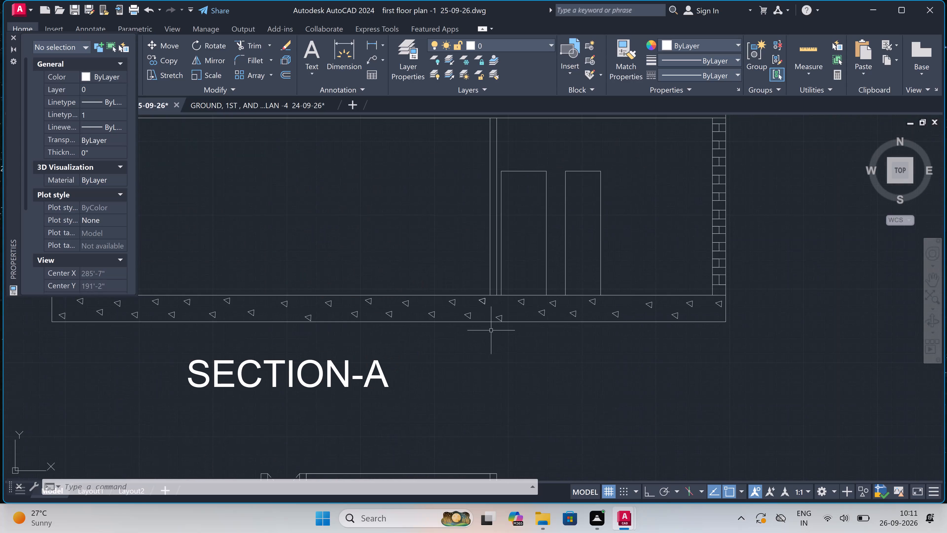
pyautogui.scroll(-2, 492, 303)
pyautogui.scroll(3, 496, 286)
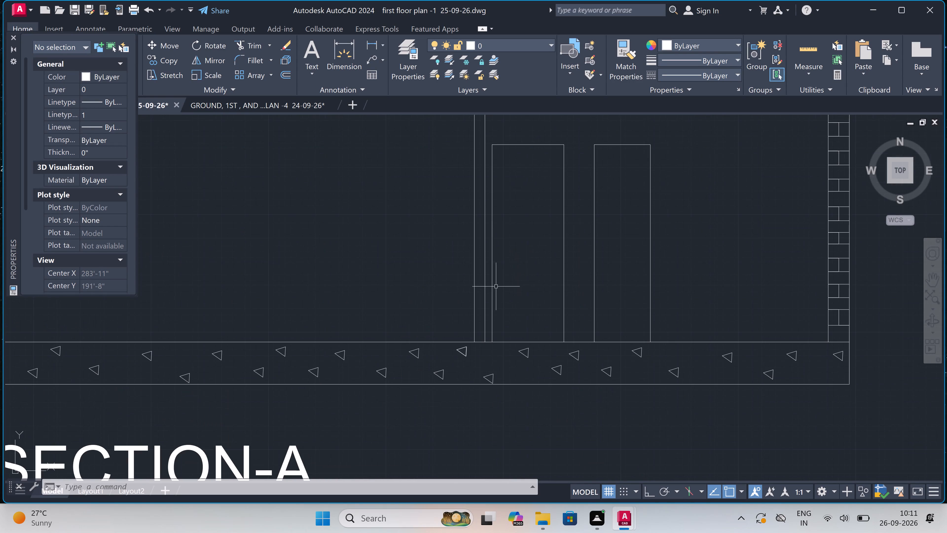
pyautogui.scroll(3, 489, 313)
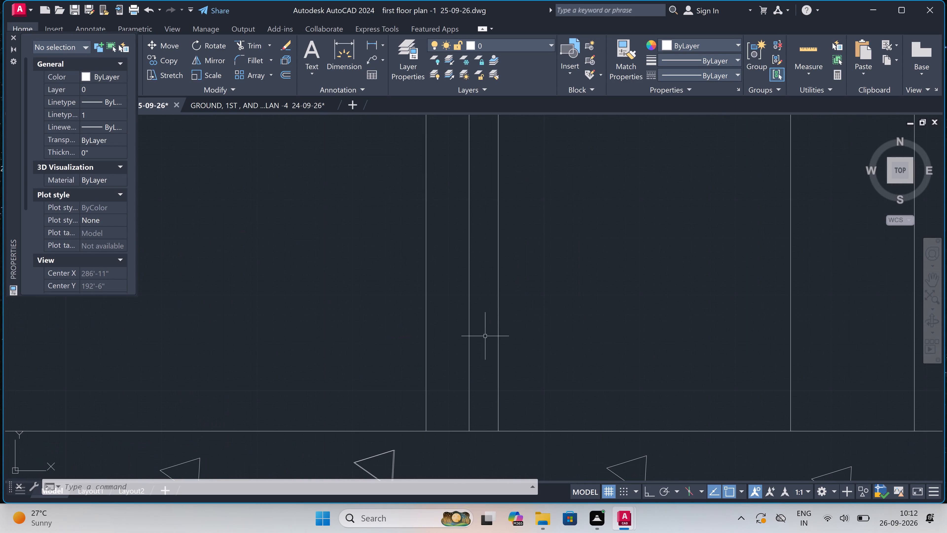
pyautogui.scroll(1, 472, 415)
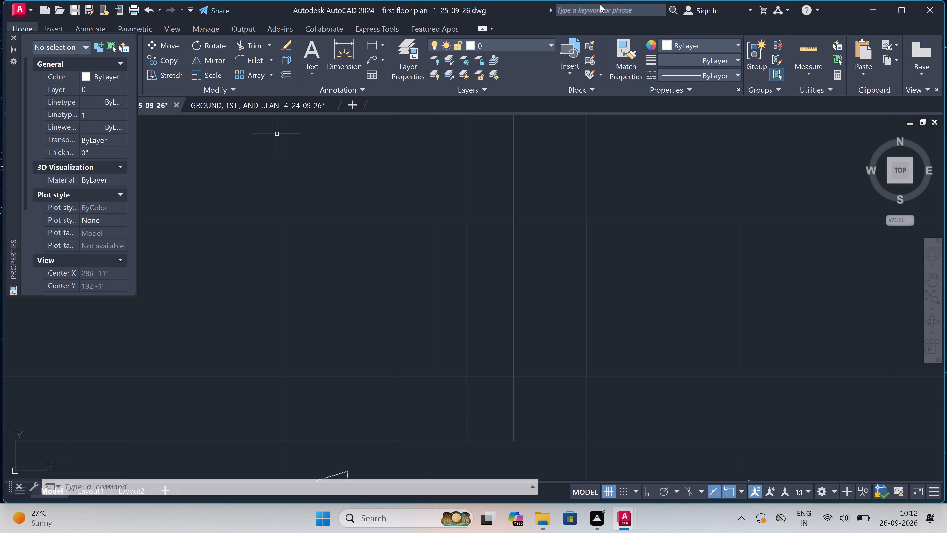
pyautogui.press('l')
pyautogui.press('space')
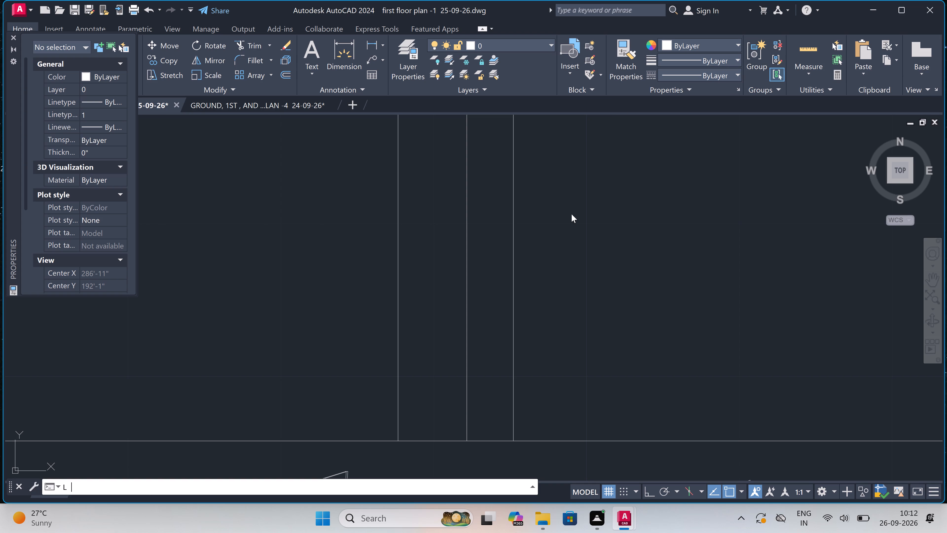
pyautogui.click(403, 402)
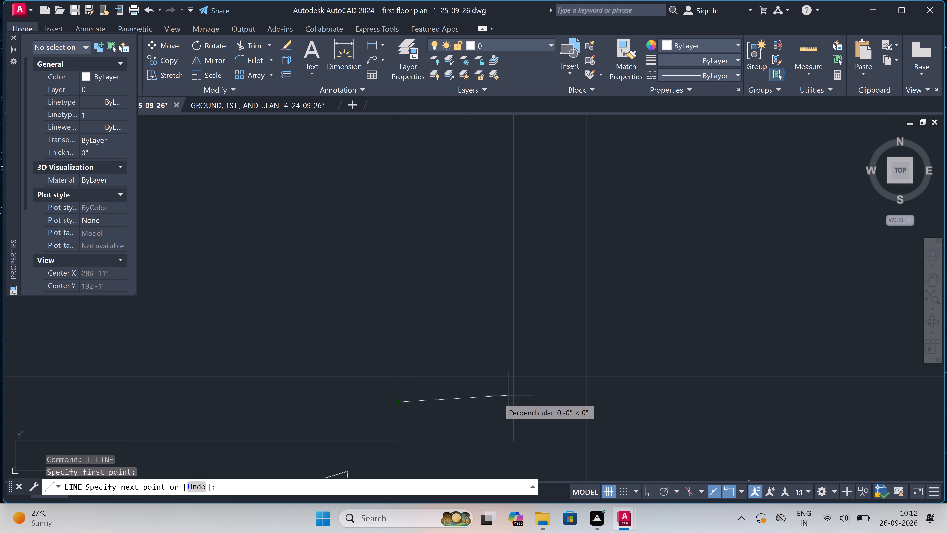
pyautogui.press('F8')
pyautogui.press('F8')
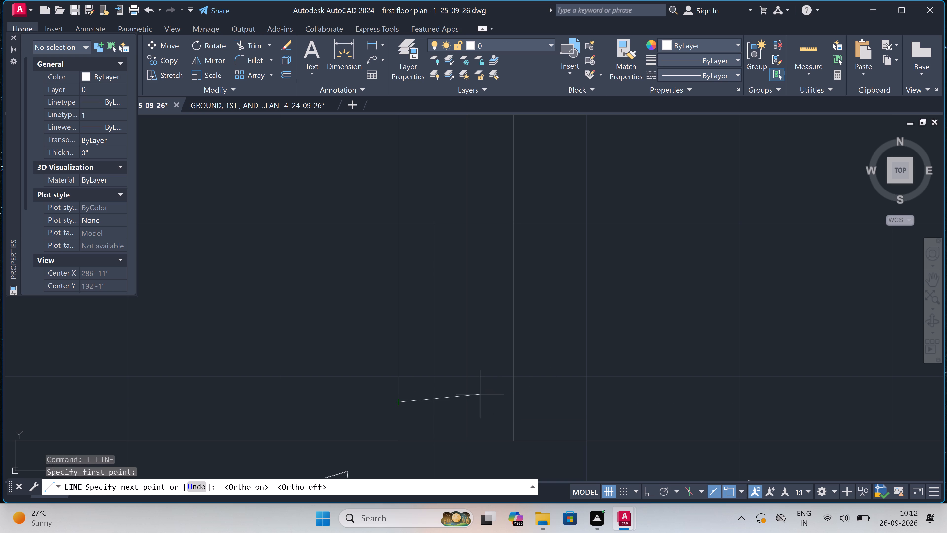
pyautogui.click(466, 403)
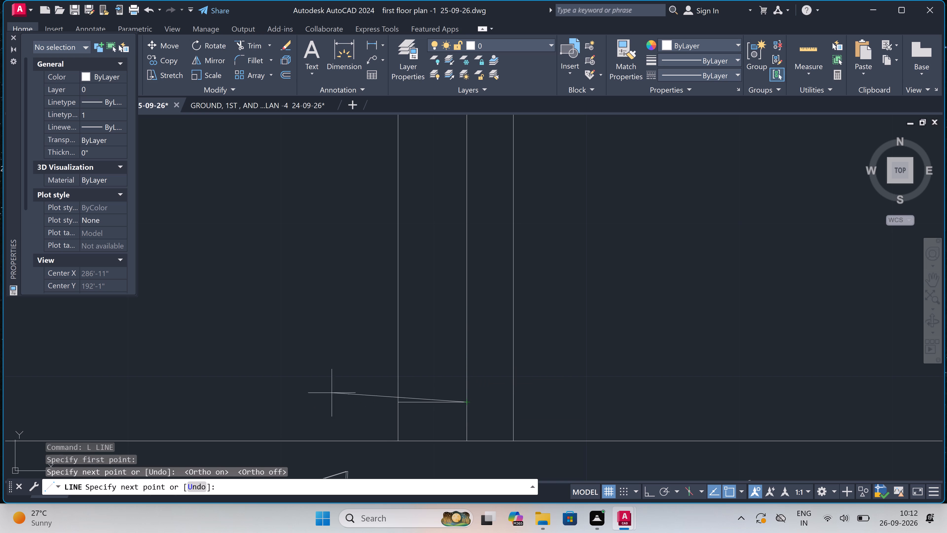
# Continue the line in Ortho mode as a zigzag up the interior wall, adding five more horizontal course lines, the first about 2" higher.
pyautogui.press('F8')
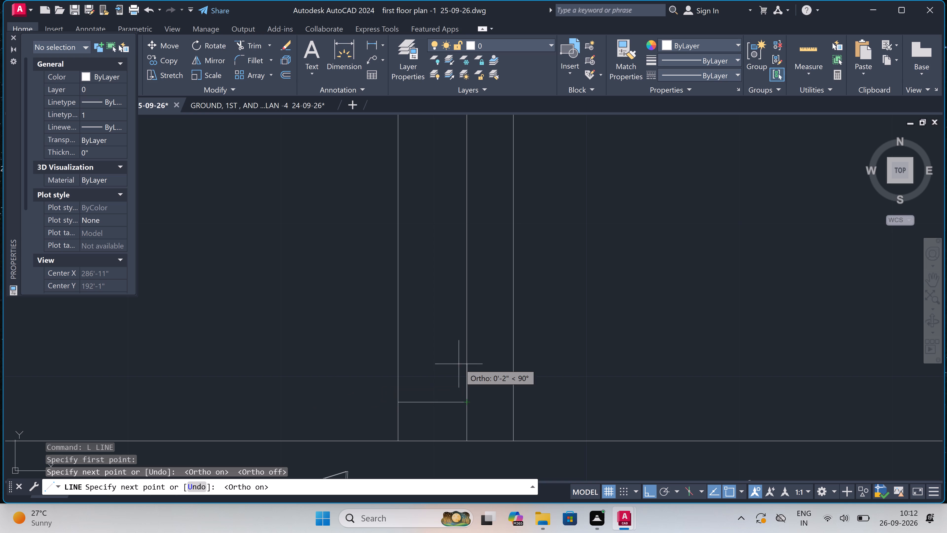
pyautogui.click(469, 364)
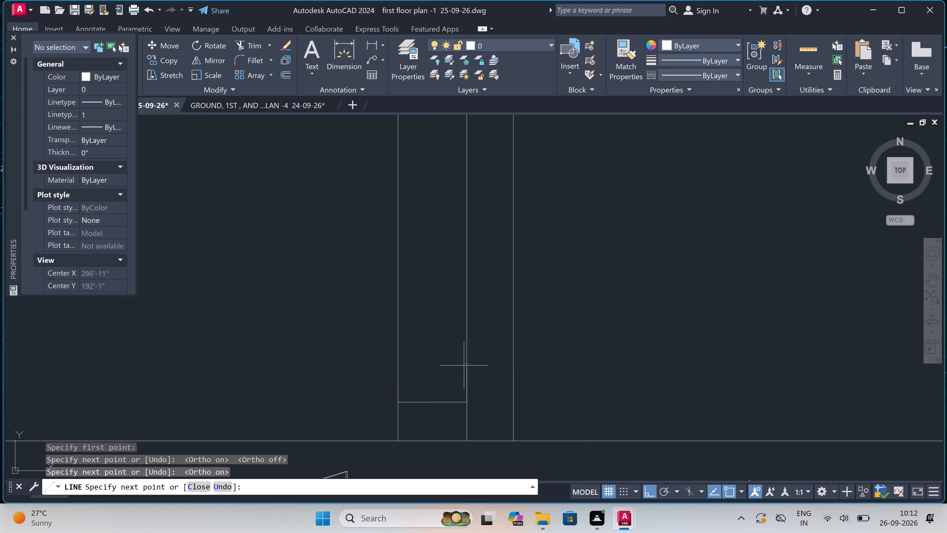
pyautogui.click(397, 365)
pyautogui.moveTo(398, 324); pyautogui.dragTo(401, 324)
pyautogui.click(469, 324)
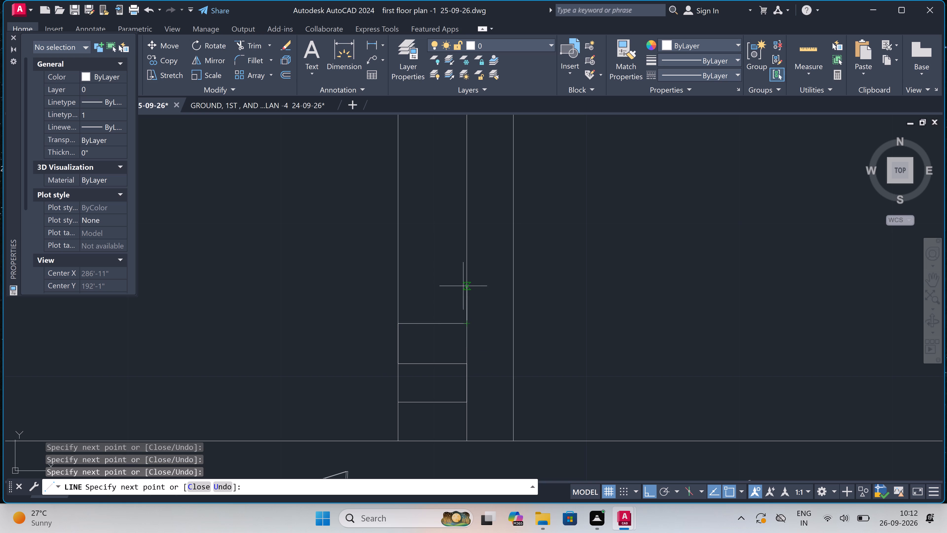
pyautogui.doubleClick(465, 283)
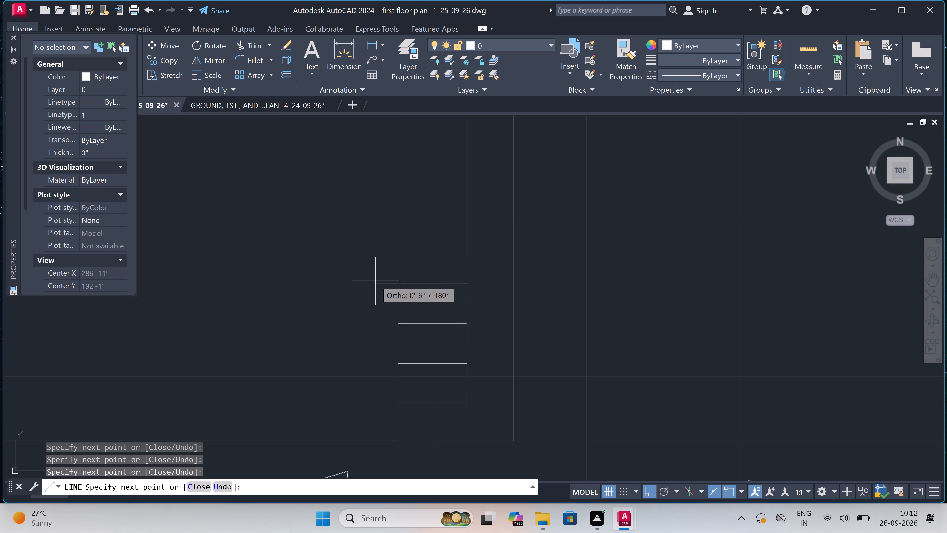
pyautogui.click(395, 285)
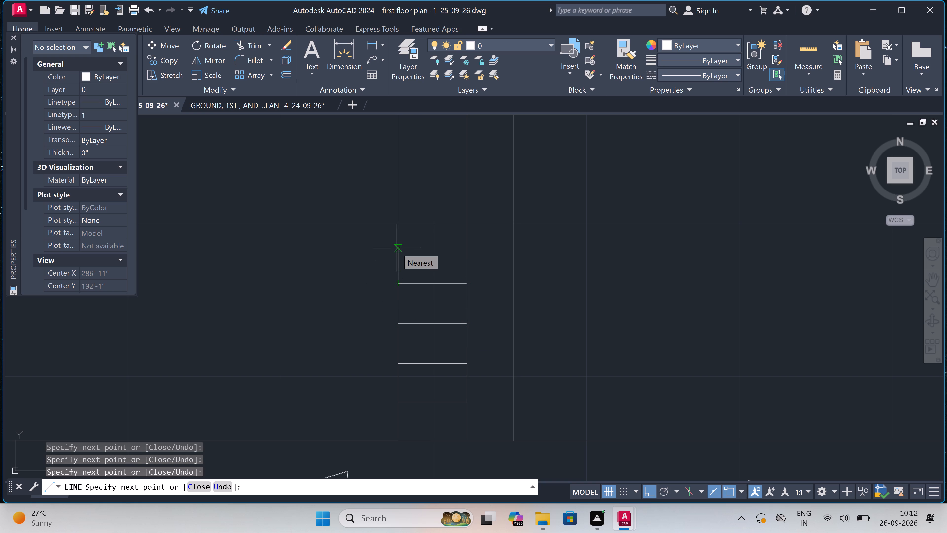
pyautogui.moveTo(399, 246); pyautogui.dragTo(402, 246)
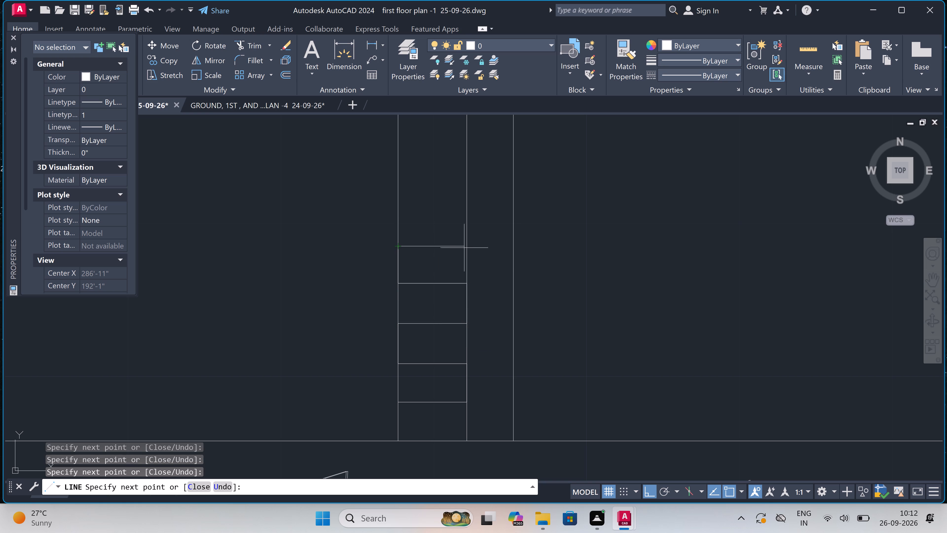
pyautogui.click(469, 246)
pyautogui.click(468, 202)
pyautogui.click(396, 204)
pyautogui.scroll(-6, 397, 250)
pyautogui.scroll(4, 397, 223)
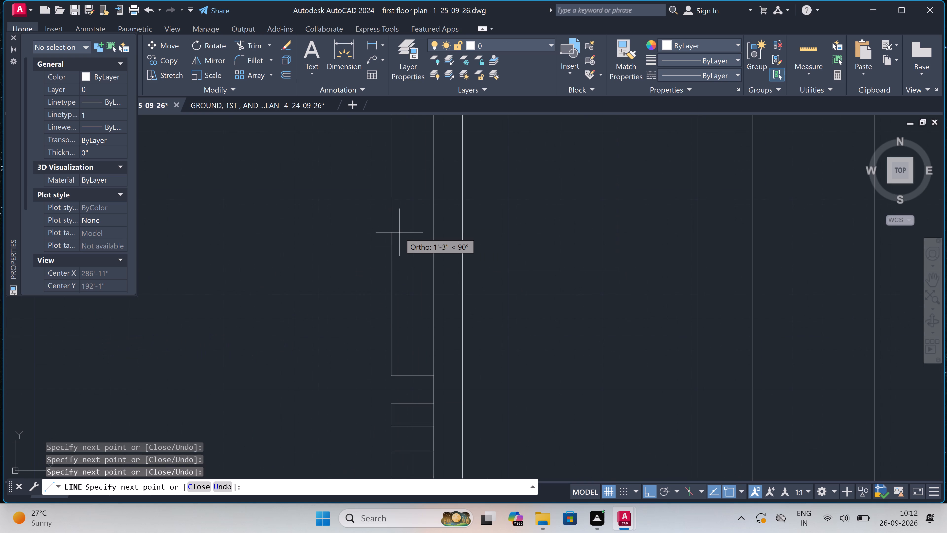
pyautogui.press('Escape')
# Copy the six course lines from the wall's base corner and stack two copies directly above them, each starting at the previous top line.
pyautogui.scroll(-3, 399, 232)
pyautogui.scroll(3, 402, 329)
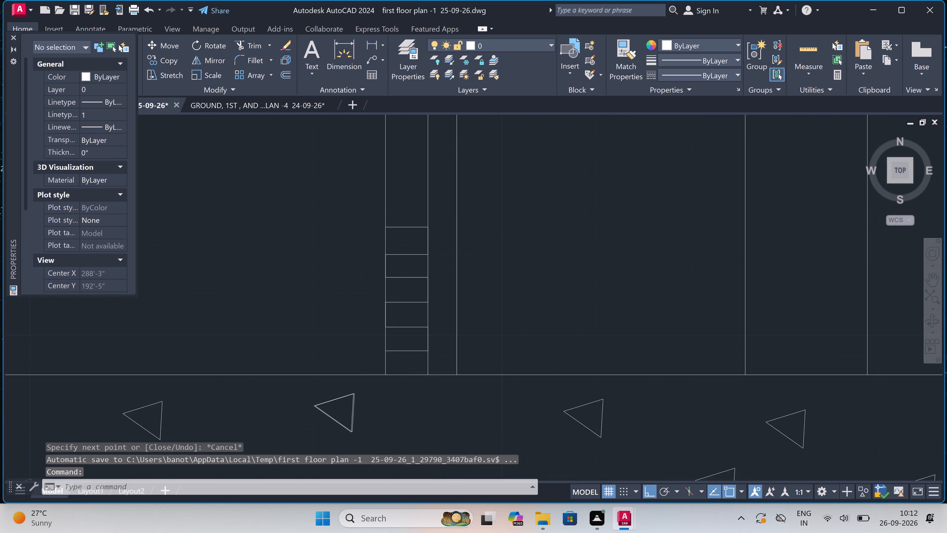
pyautogui.click(427, 150)
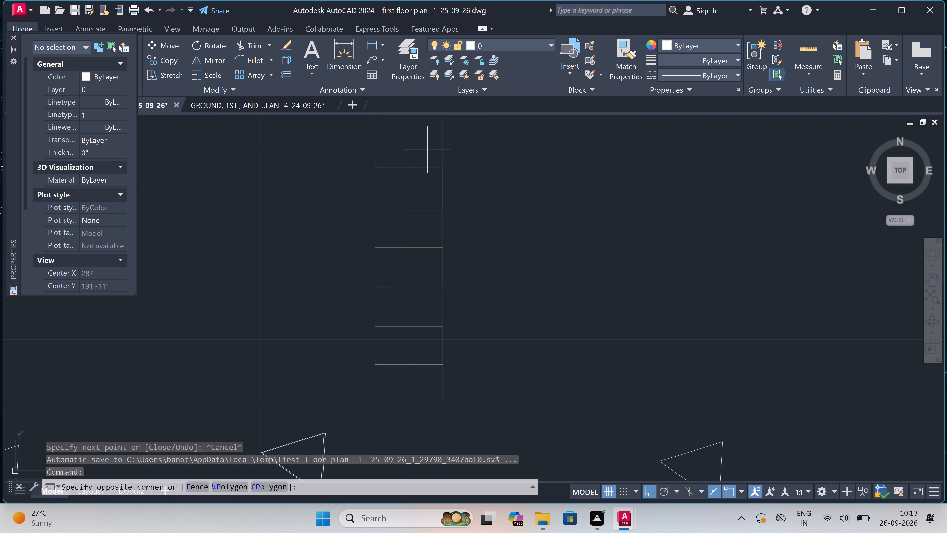
pyautogui.doubleClick(384, 396)
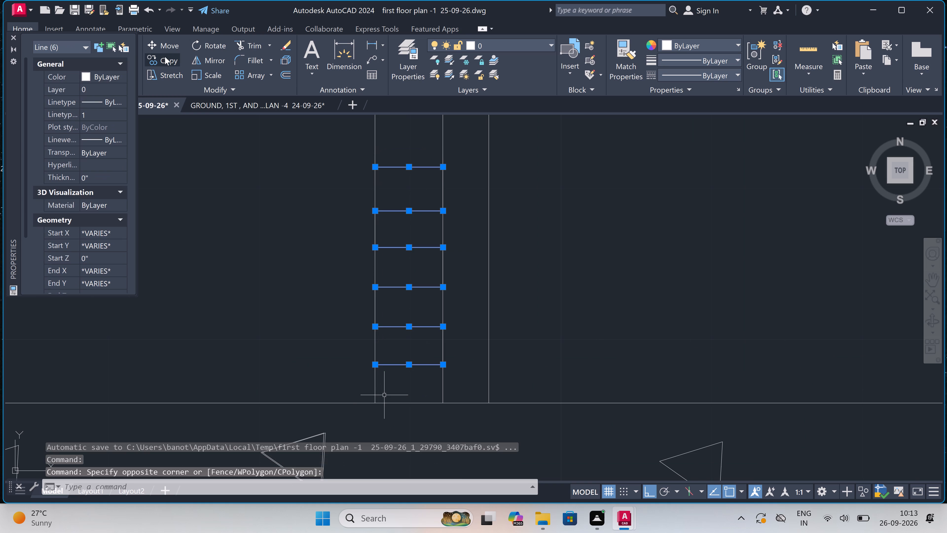
pyautogui.click(165, 57)
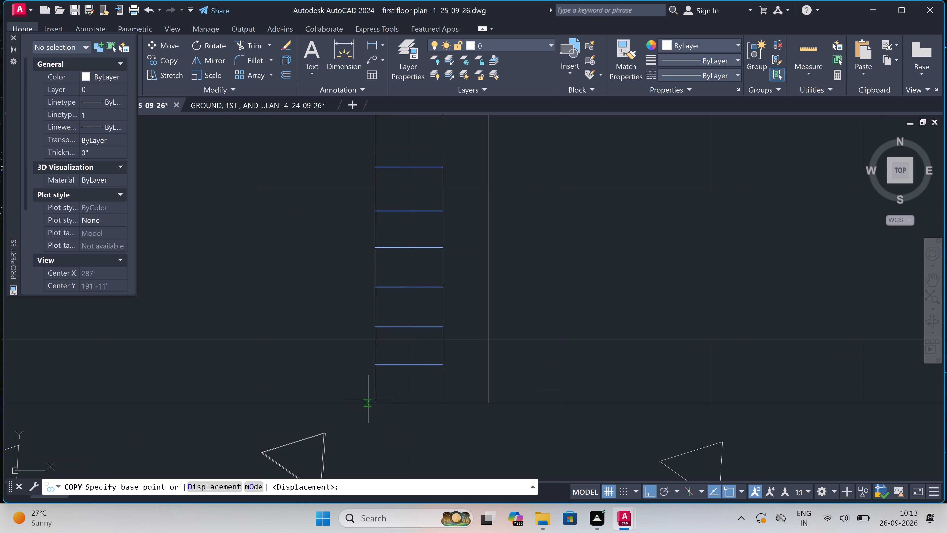
pyautogui.moveTo(377, 404); pyautogui.dragTo(377, 402)
pyautogui.scroll(-4, 378, 374)
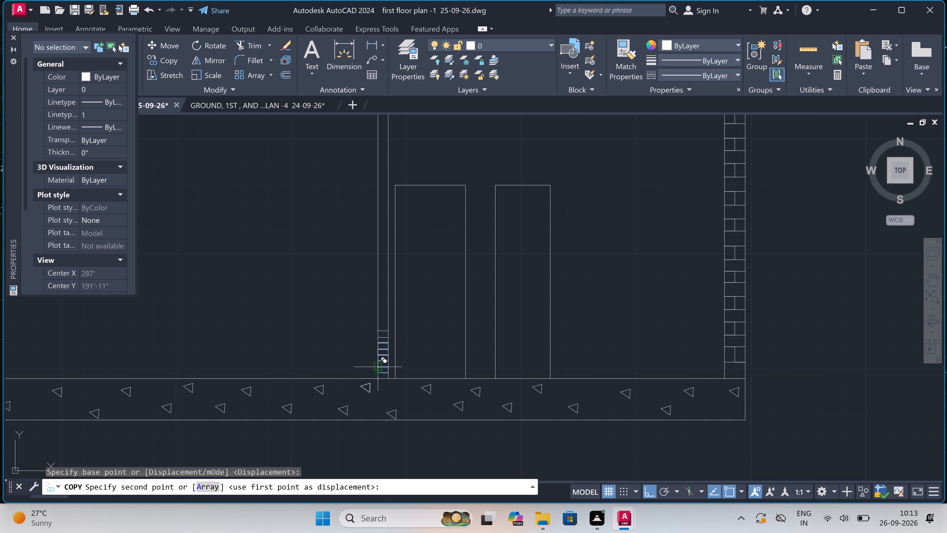
pyautogui.scroll(4, 377, 343)
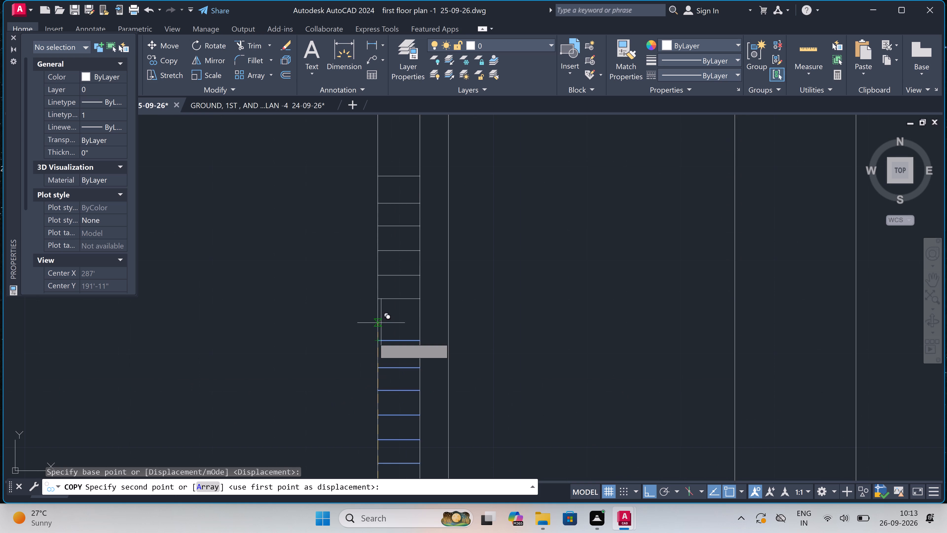
pyautogui.click(372, 342)
pyautogui.scroll(-2, 372, 342)
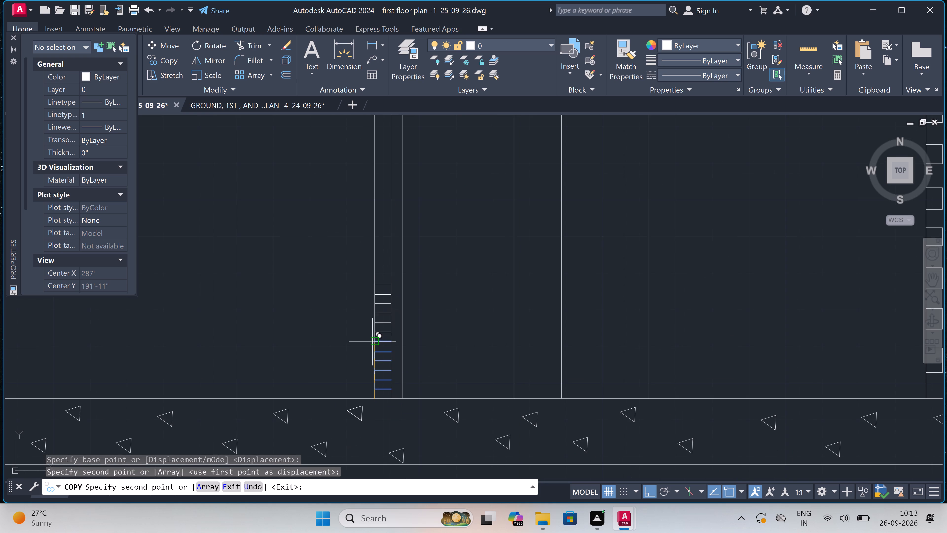
pyautogui.scroll(4, 381, 250)
pyautogui.scroll(-3, 318, 413)
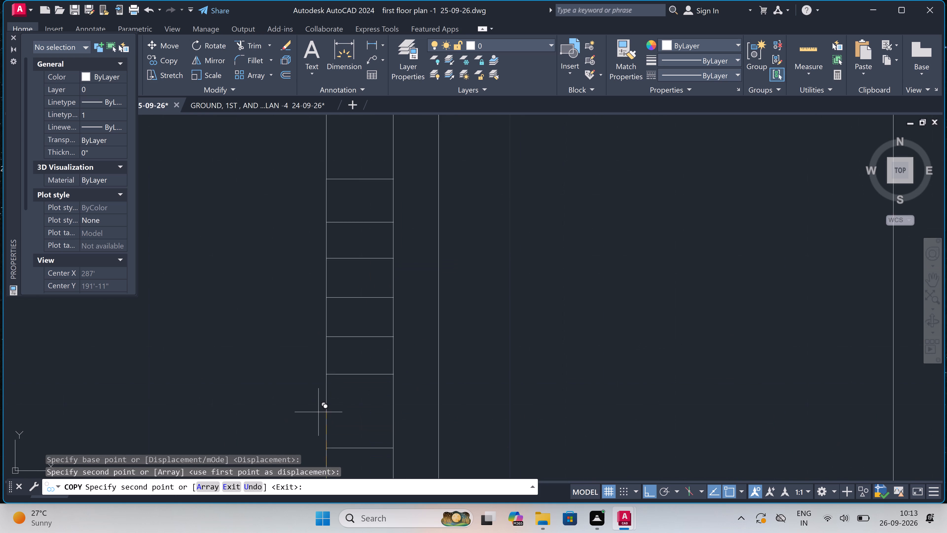
pyautogui.click(323, 424)
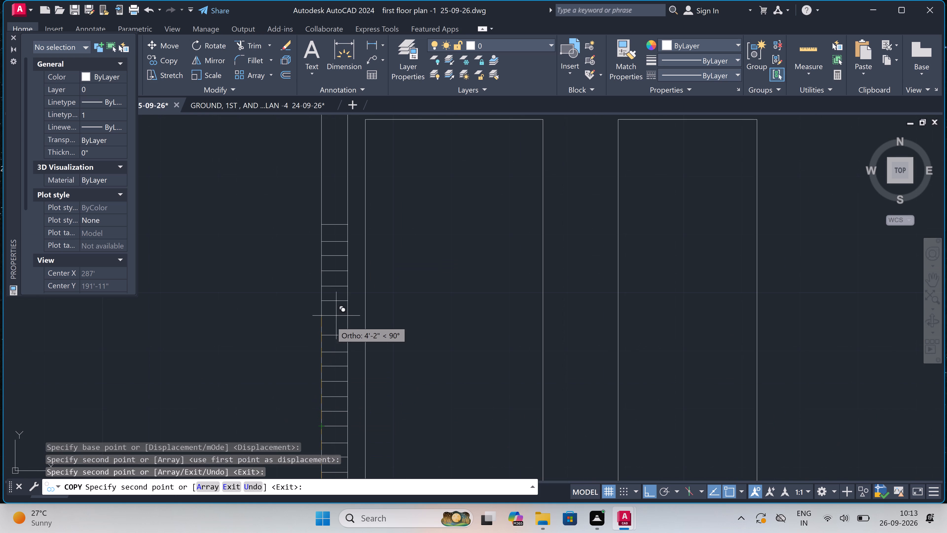
# Place five more stacked copies of the six course lines to fill the interior wall up to the roof slab, and end the copying.
pyautogui.click(320, 337)
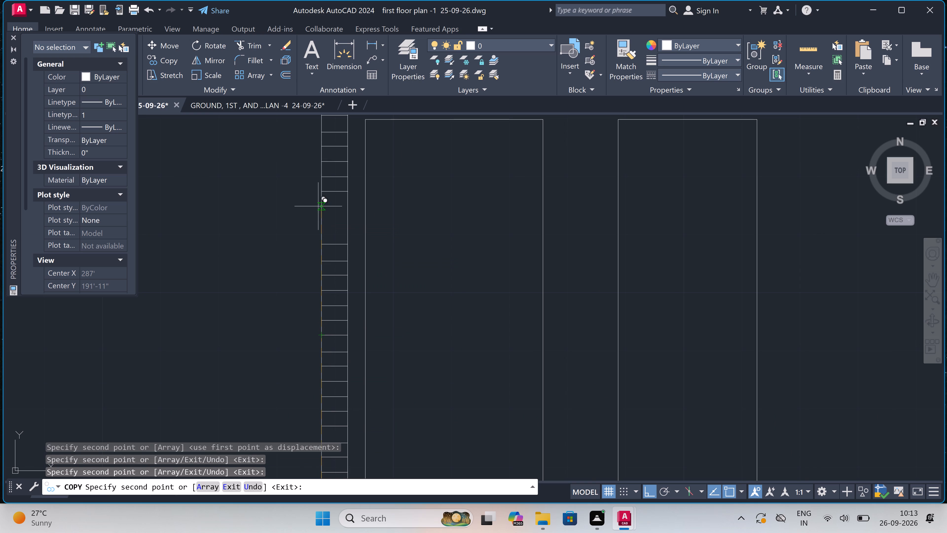
pyautogui.click(325, 247)
pyautogui.scroll(-3, 325, 247)
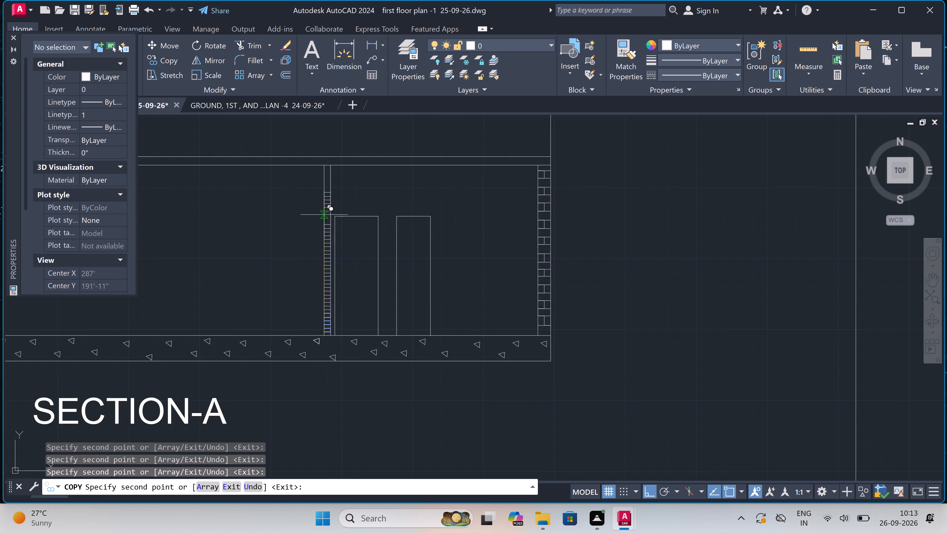
pyautogui.scroll(4, 323, 208)
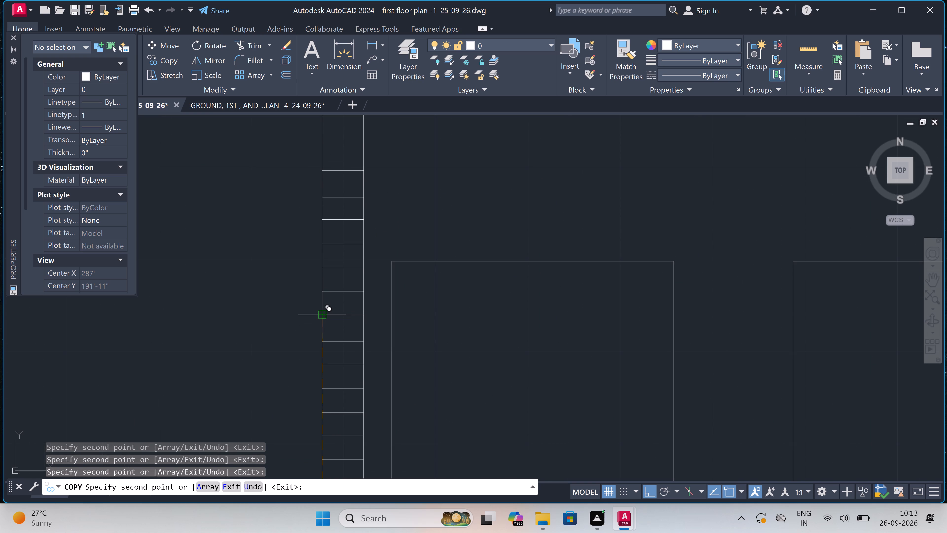
pyautogui.click(322, 315)
pyautogui.scroll(-3, 322, 315)
pyautogui.scroll(4, 321, 260)
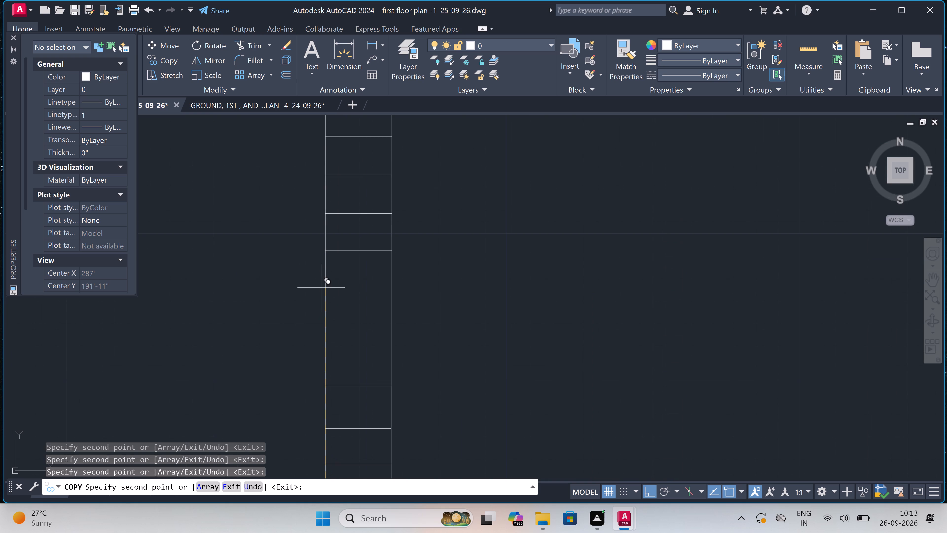
pyautogui.click(330, 387)
pyautogui.scroll(-2, 330, 387)
pyautogui.scroll(2, 330, 318)
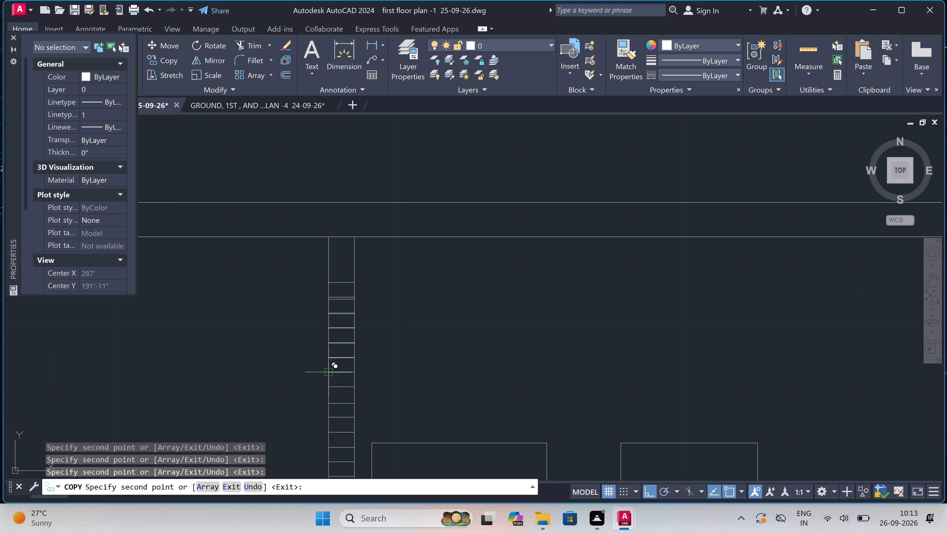
pyautogui.scroll(2, 330, 318)
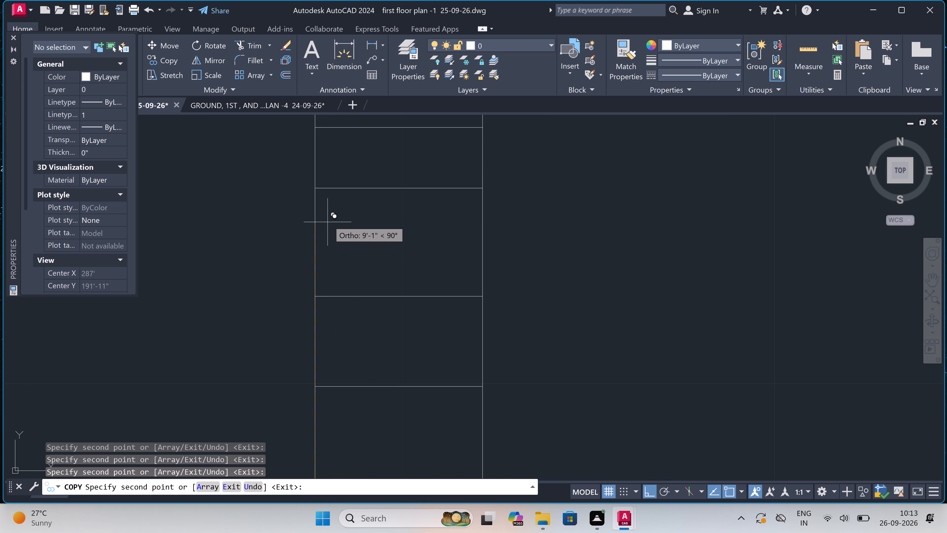
pyautogui.click(317, 185)
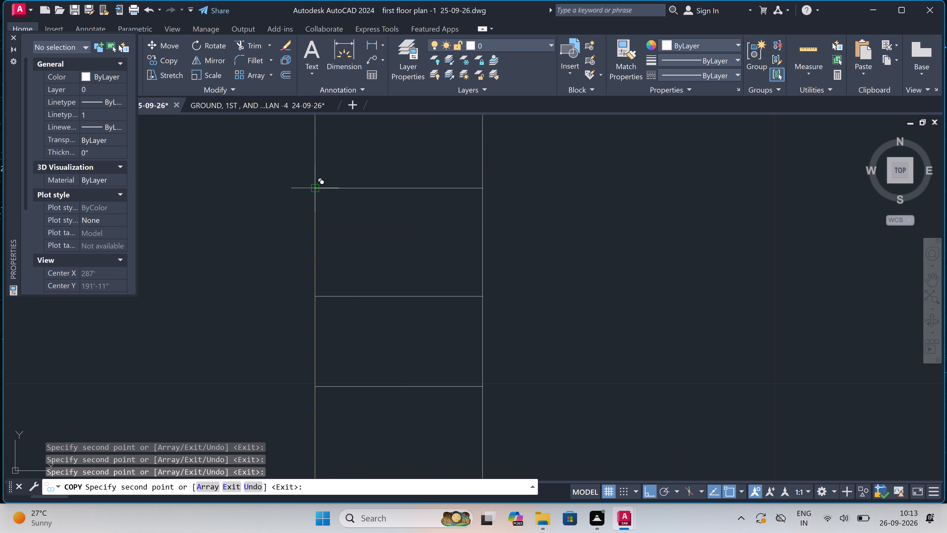
pyautogui.press('Escape')
pyautogui.scroll(-4, 388, 267)
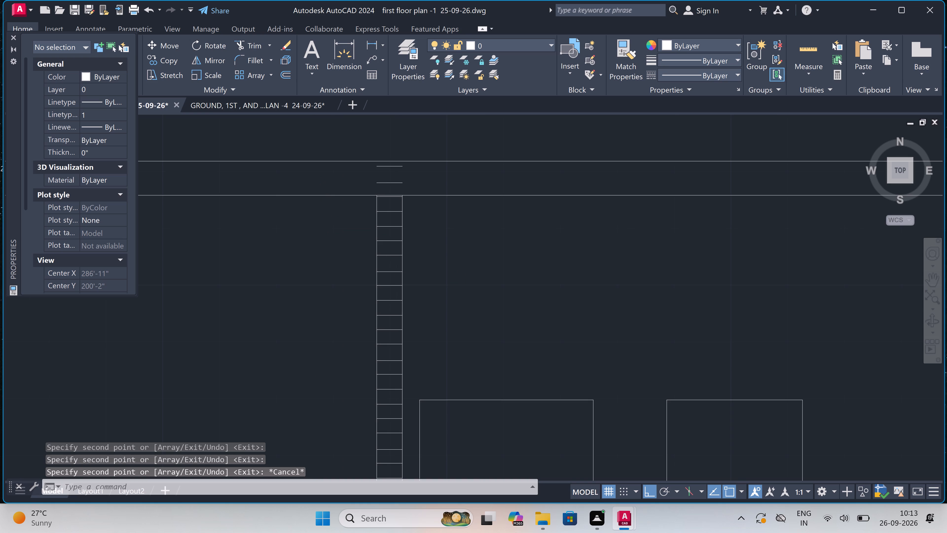
# Trim away the two surplus course lines that run past the interior wall's top into the roof slab.
pyautogui.scroll(4, 384, 157)
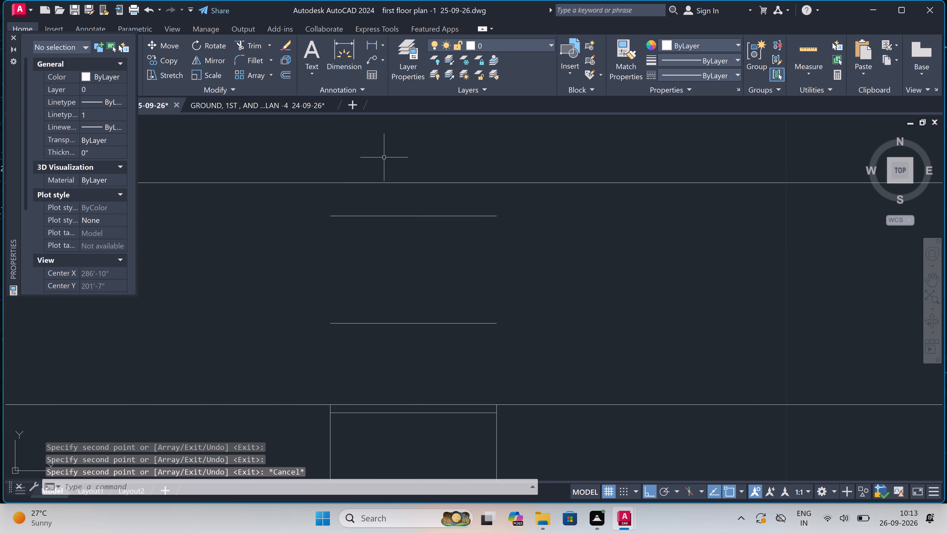
pyautogui.write('TR')
pyautogui.press('space')
pyautogui.moveTo(370, 358); pyautogui.dragTo(372, 353)
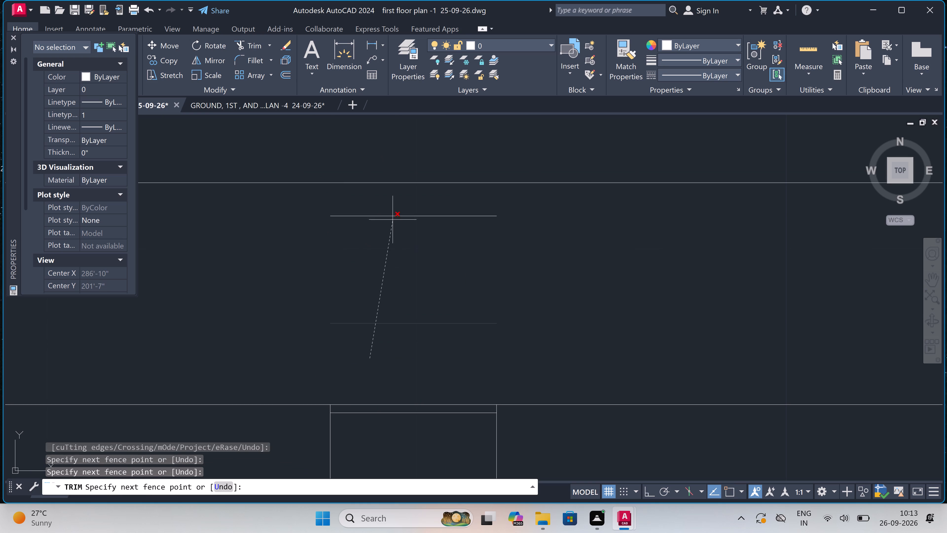
pyautogui.click(392, 213)
pyautogui.press('Escape')
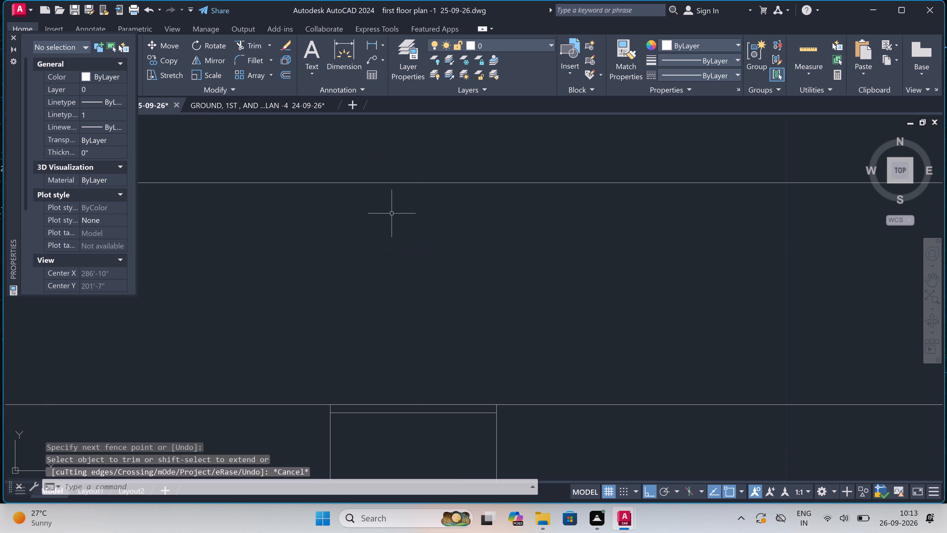
# Draw a horizontal underline about 12' long just beneath the ELEVATION title, starting at the beginning of the text.
pyautogui.scroll(-9, 392, 213)
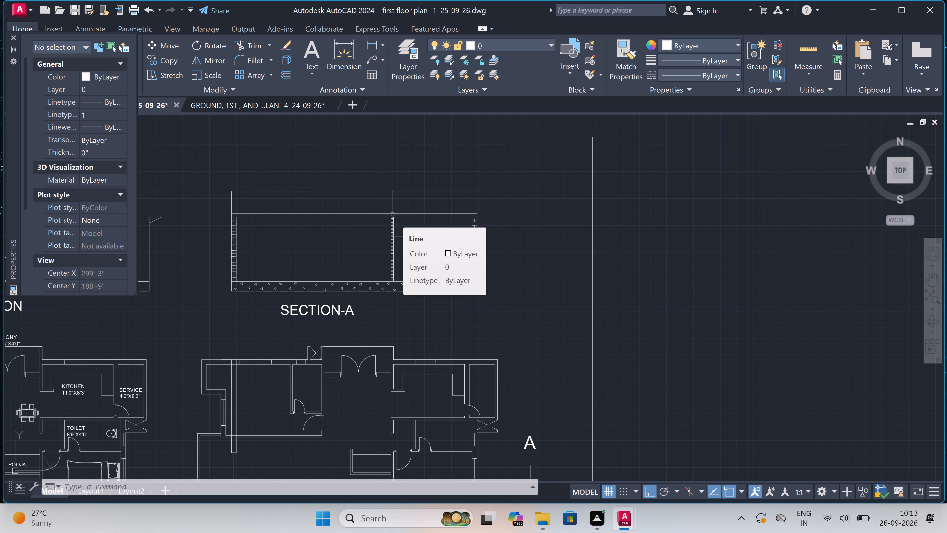
pyautogui.scroll(-3, 463, 217)
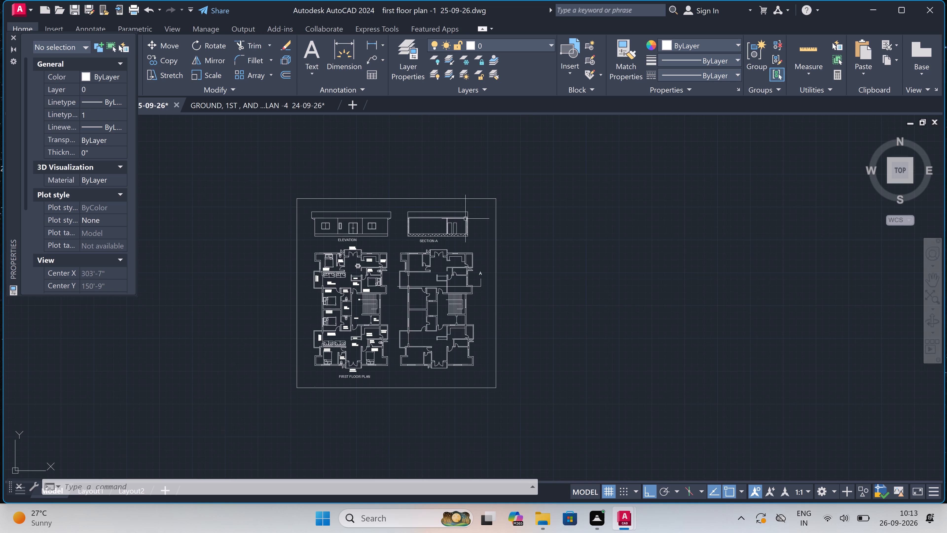
pyautogui.scroll(2, 294, 241)
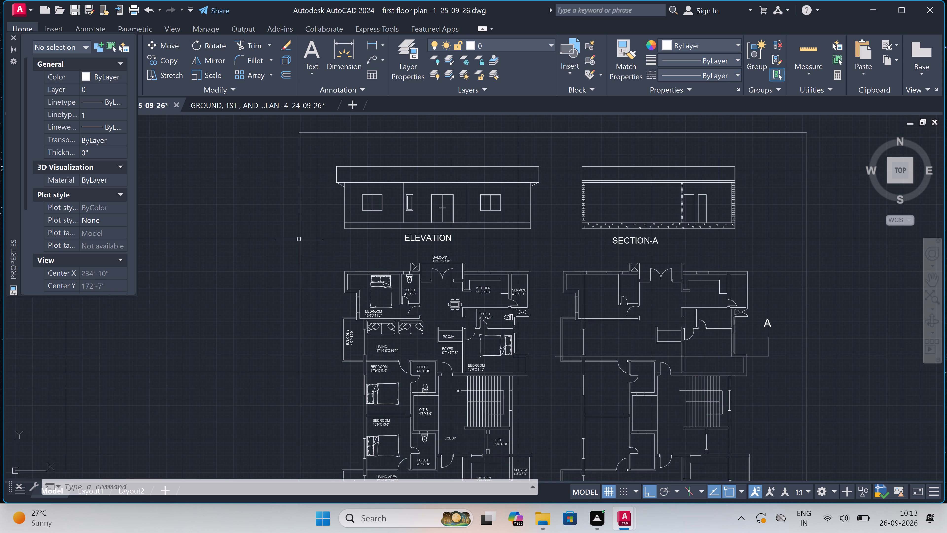
pyautogui.write('L')
pyautogui.press('space')
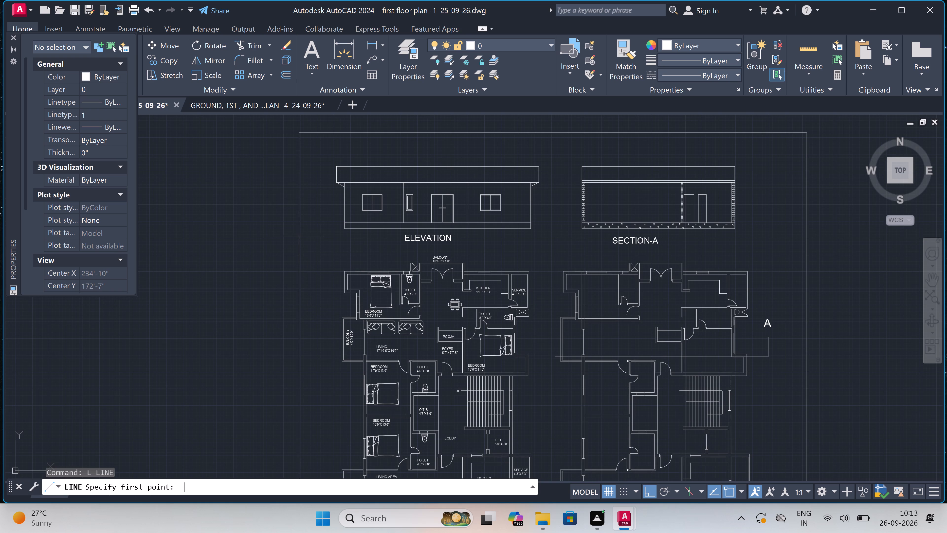
pyautogui.scroll(1, 430, 244)
pyautogui.scroll(4, 389, 239)
pyautogui.moveTo(368, 235); pyautogui.dragTo(410, 240)
pyautogui.scroll(-2, 656, 244)
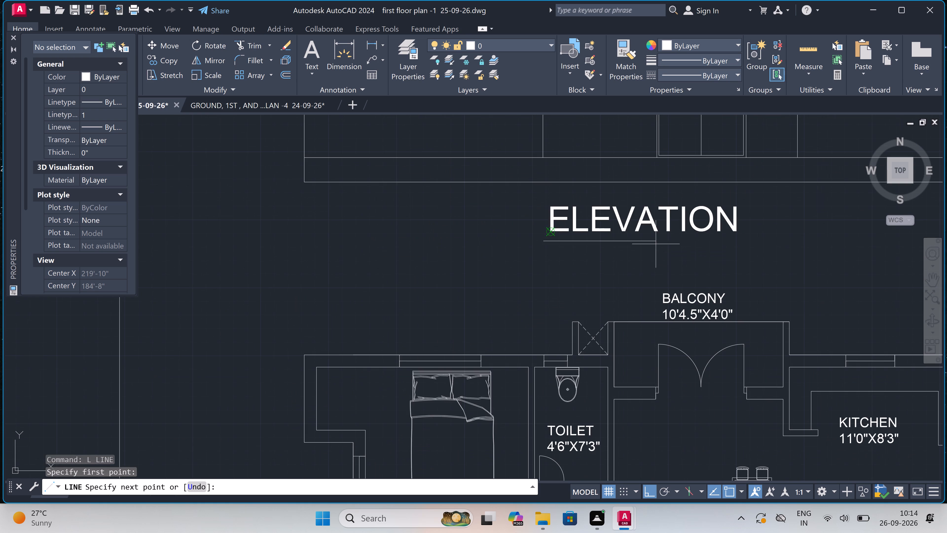
pyautogui.scroll(3, 734, 232)
pyautogui.scroll(3, 757, 249)
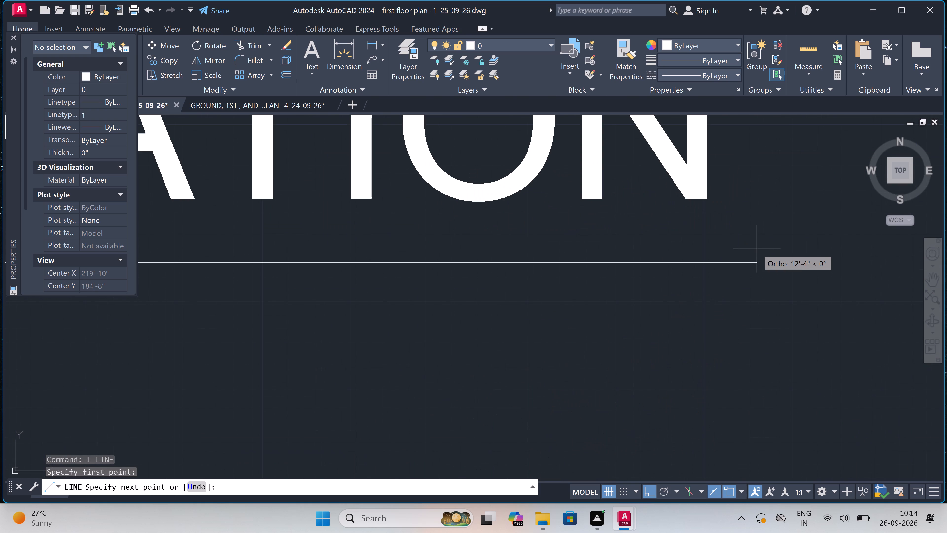
pyautogui.click(740, 263)
pyautogui.press('Escape')
# Move the SECTION-A title horizontally about 5'-5" to the right beneath the section drawing.
pyautogui.scroll(-2, 594, 256)
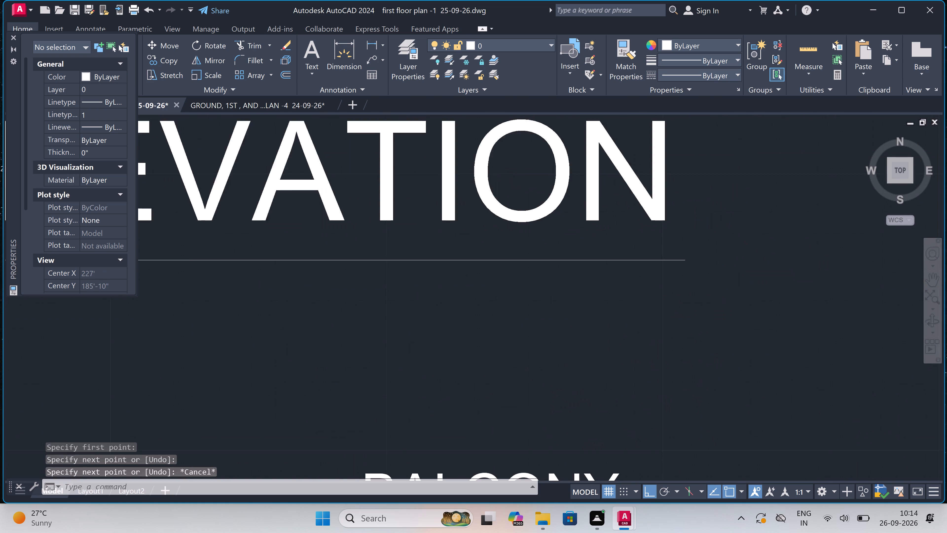
pyautogui.scroll(-7, 593, 255)
pyautogui.scroll(1, 733, 250)
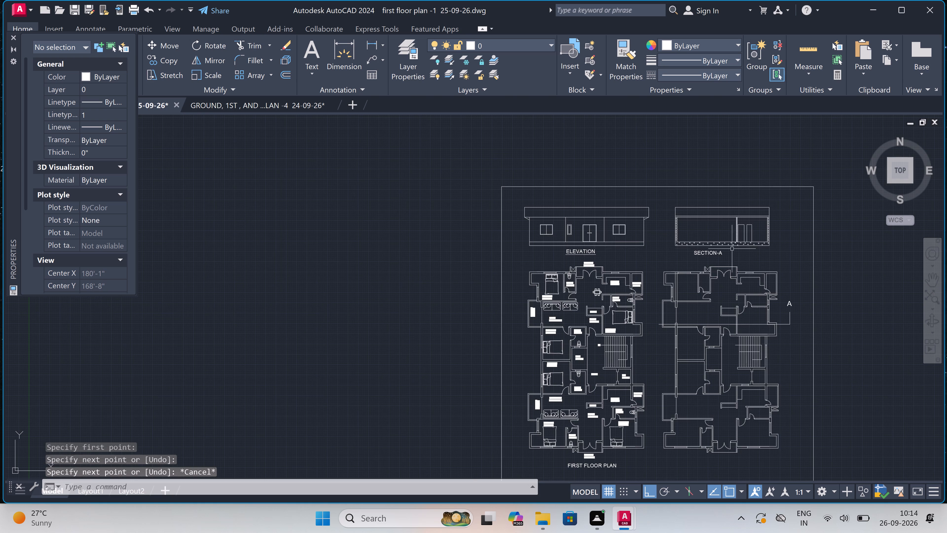
pyautogui.scroll(2, 733, 250)
pyautogui.click(644, 265)
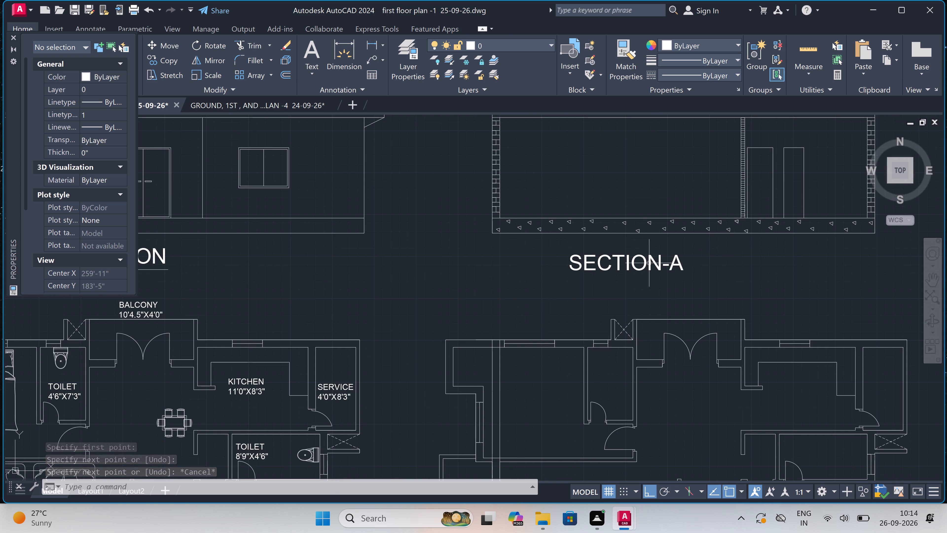
pyautogui.moveTo(567, 257); pyautogui.dragTo(570, 257)
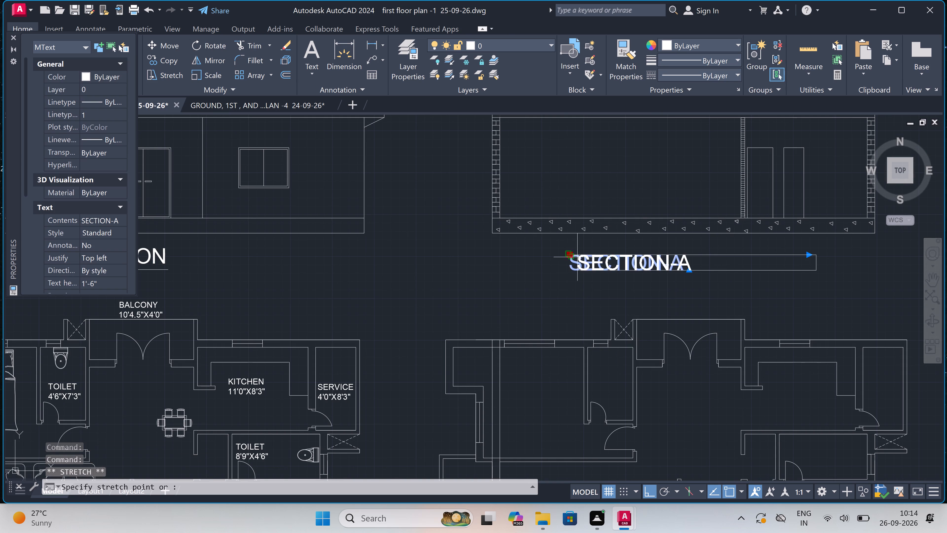
pyautogui.scroll(4, 613, 256)
pyautogui.scroll(3, 654, 256)
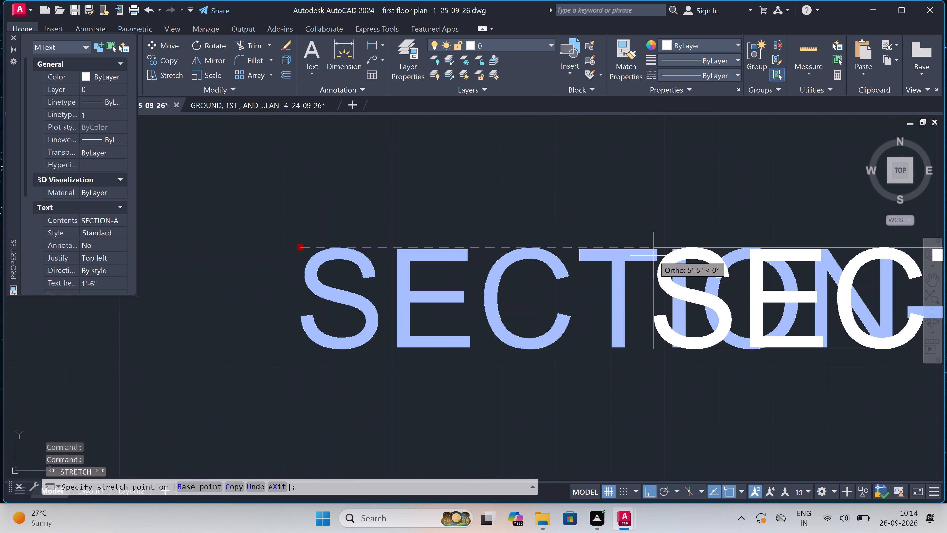
pyautogui.click(654, 256)
pyautogui.press('Escape')
# Draw a horizontal underline about 11'-3" long just beneath the SECTION-A title, spanning the text.
pyautogui.scroll(-7, 568, 272)
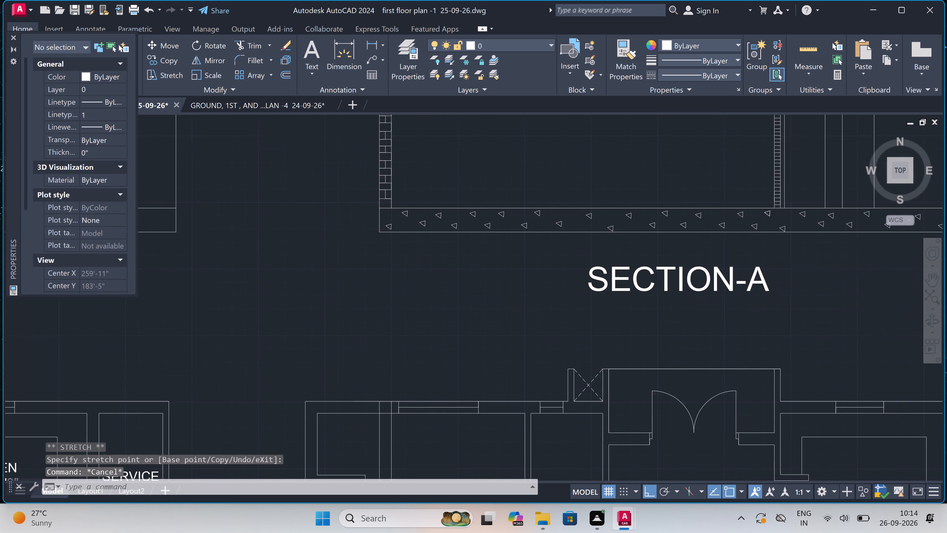
pyautogui.write('L')
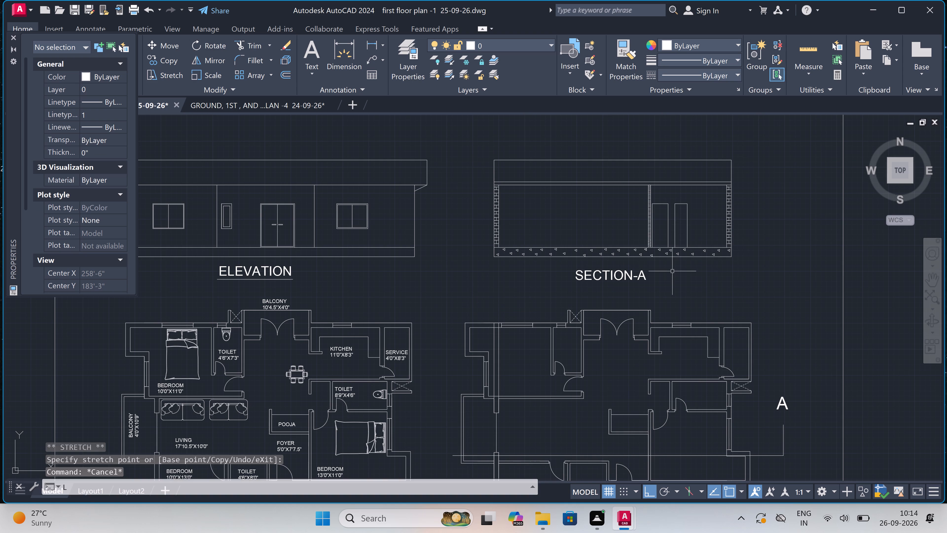
pyautogui.press('space')
pyautogui.scroll(3, 656, 280)
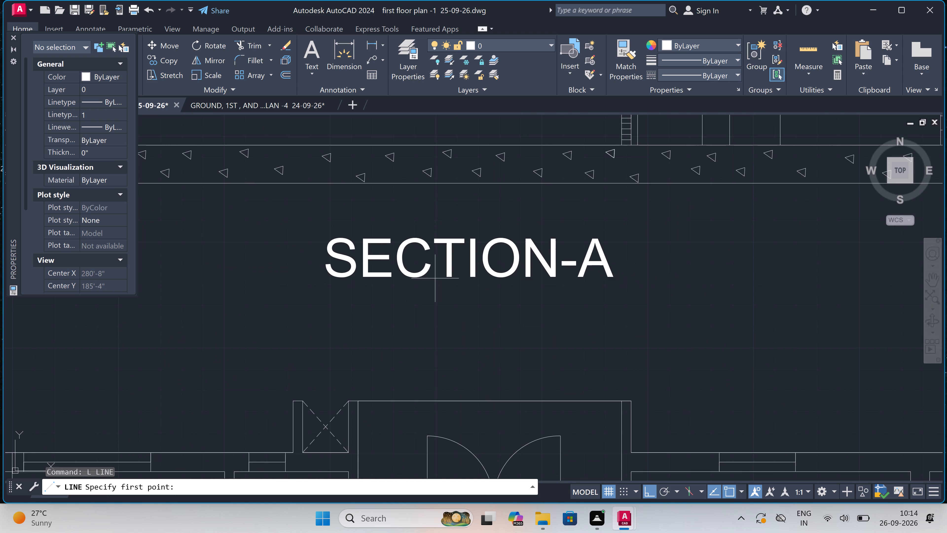
pyautogui.scroll(4, 315, 283)
pyautogui.moveTo(393, 295); pyautogui.dragTo(397, 295)
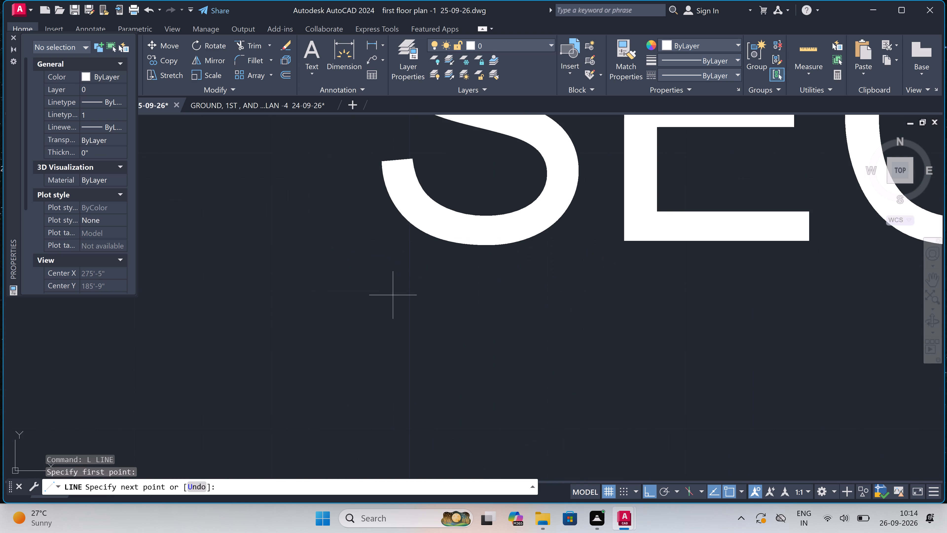
pyautogui.scroll(-3, 556, 298)
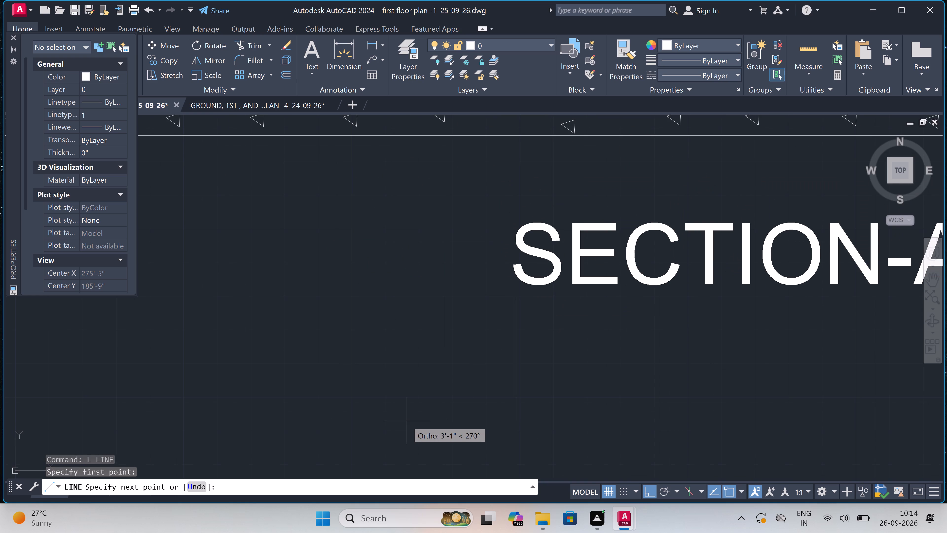
pyautogui.scroll(-5, 620, 294)
pyautogui.scroll(4, 683, 287)
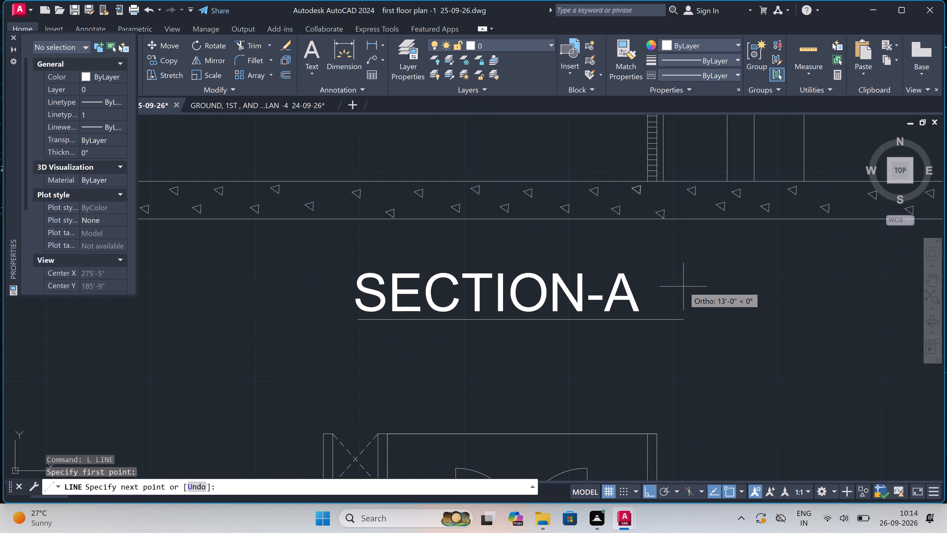
pyautogui.scroll(1, 635, 314)
pyautogui.scroll(4, 673, 319)
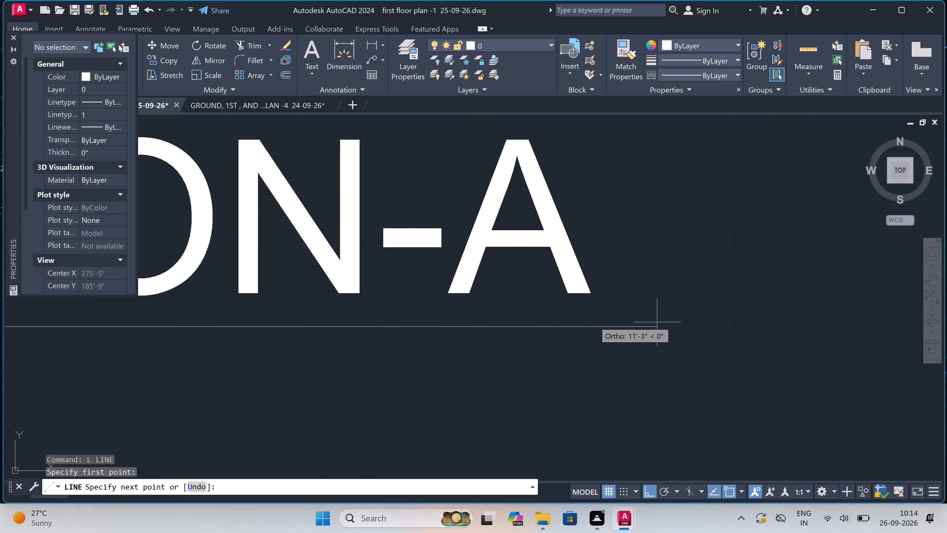
pyautogui.scroll(3, 580, 324)
pyautogui.click(617, 335)
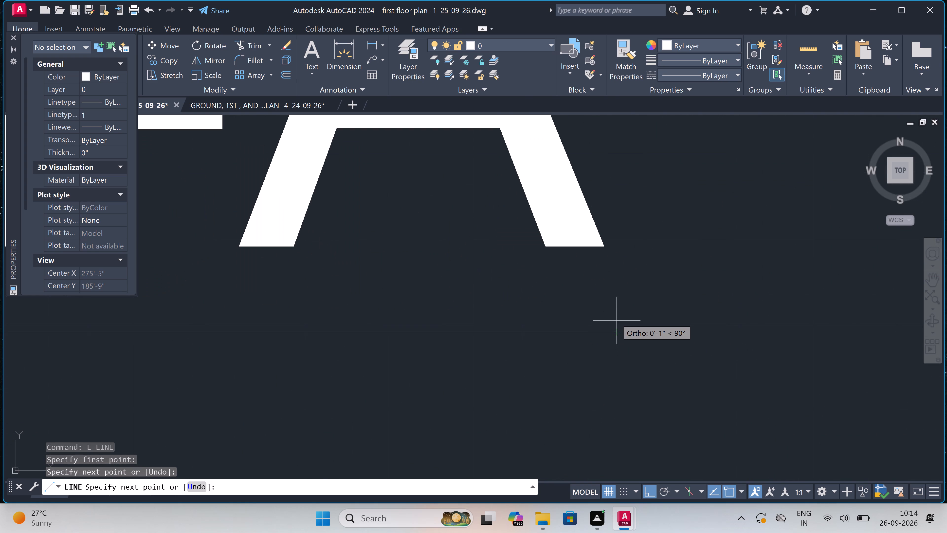
pyautogui.press('Escape')
# Draw a horizontal underline about 19'-11" long just beneath the FIRST FLOOR PLAN title, spanning the text.
pyautogui.scroll(-11, 528, 250)
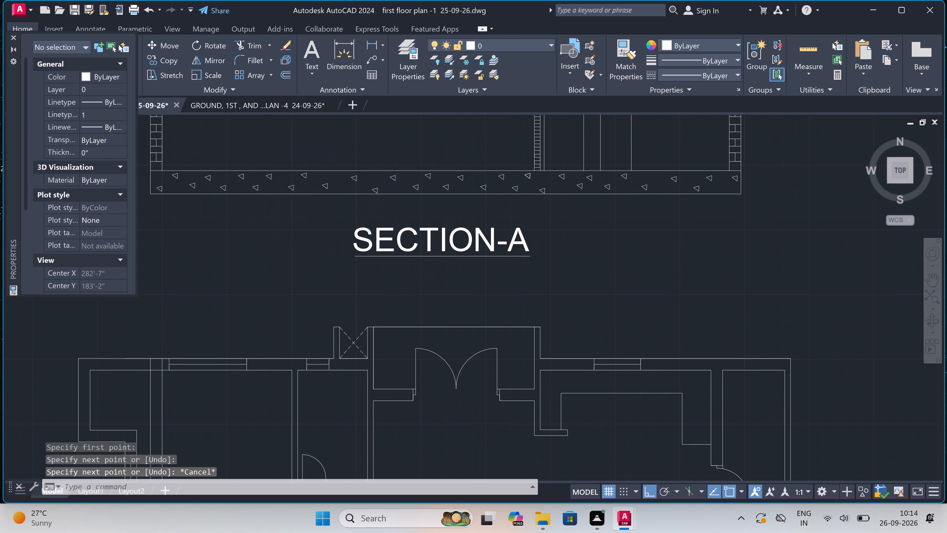
pyautogui.scroll(-6, 524, 251)
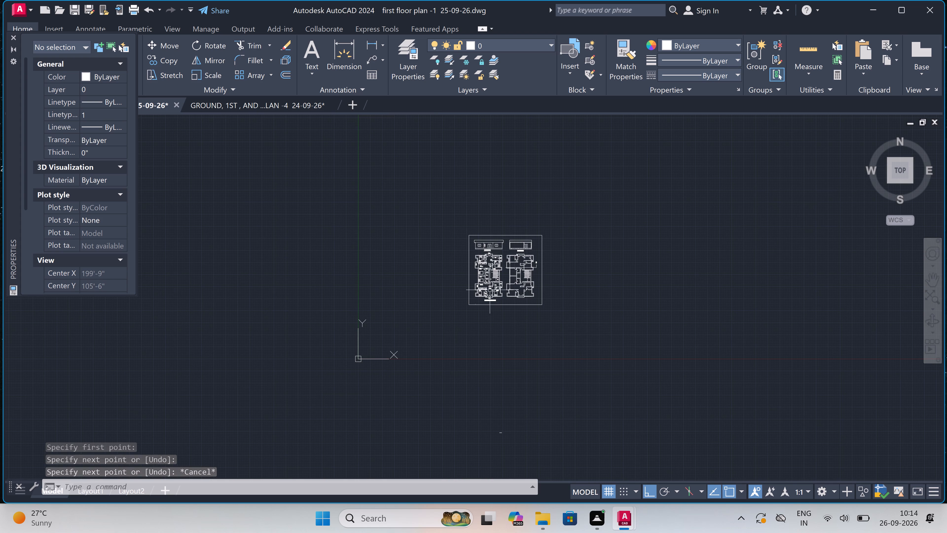
pyautogui.scroll(8, 488, 300)
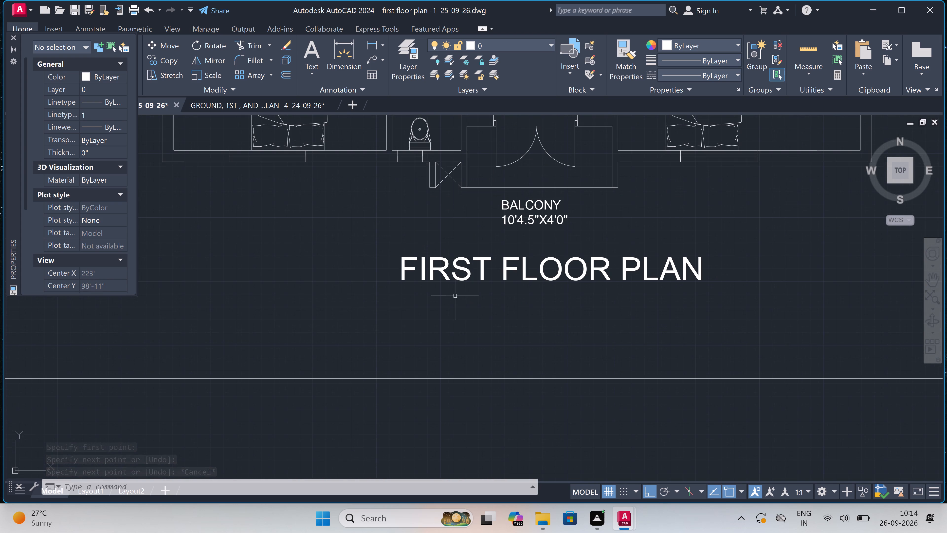
pyautogui.press('space')
pyautogui.scroll(1, 447, 294)
pyautogui.scroll(2, 377, 283)
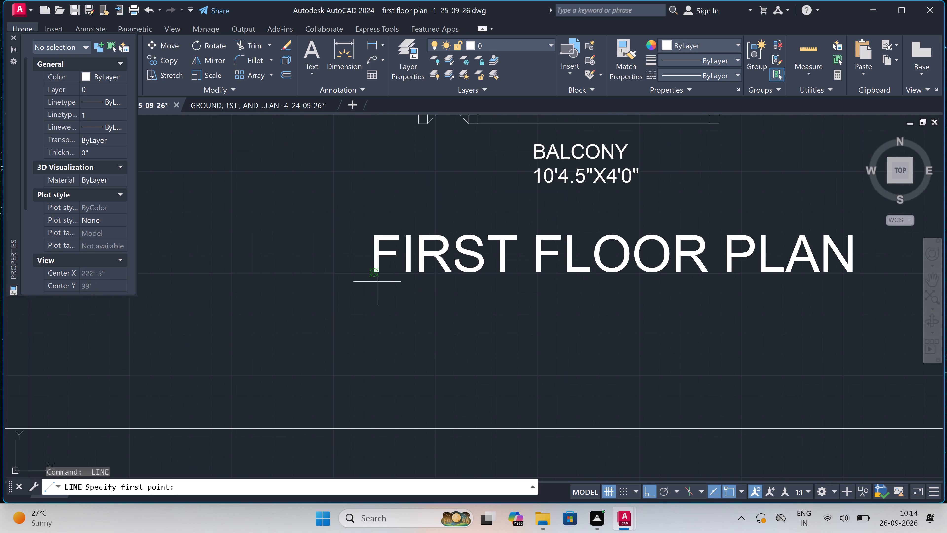
pyautogui.scroll(2, 377, 282)
pyautogui.click(329, 293)
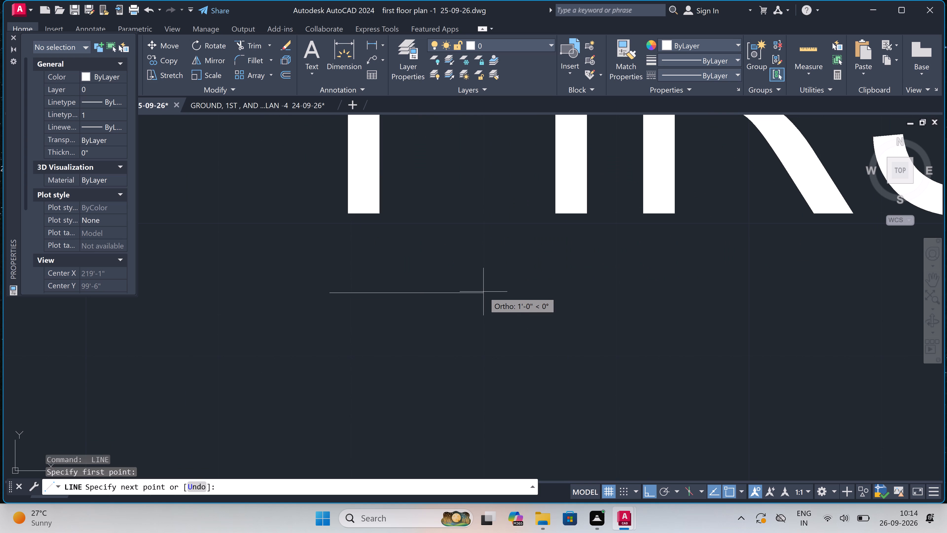
pyautogui.scroll(-6, 485, 291)
pyautogui.scroll(-3, 605, 292)
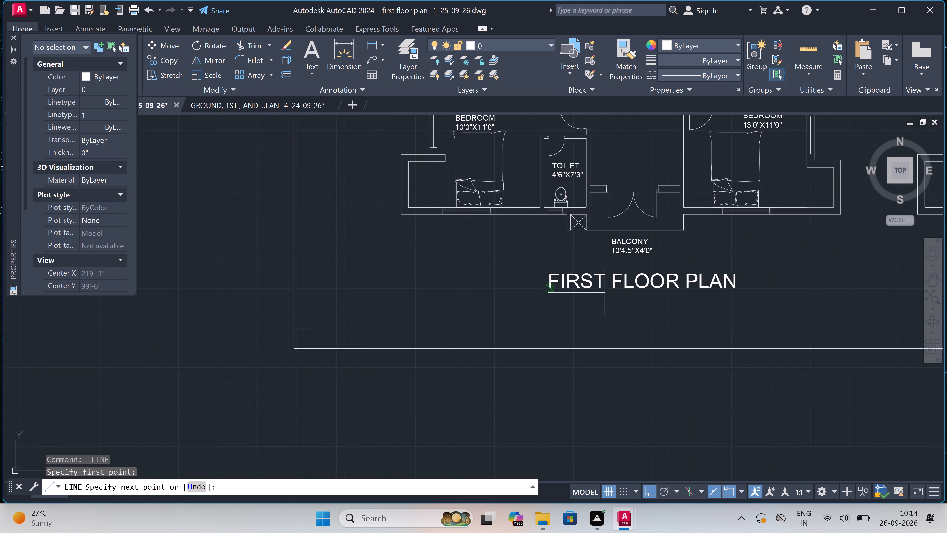
pyautogui.scroll(4, 703, 291)
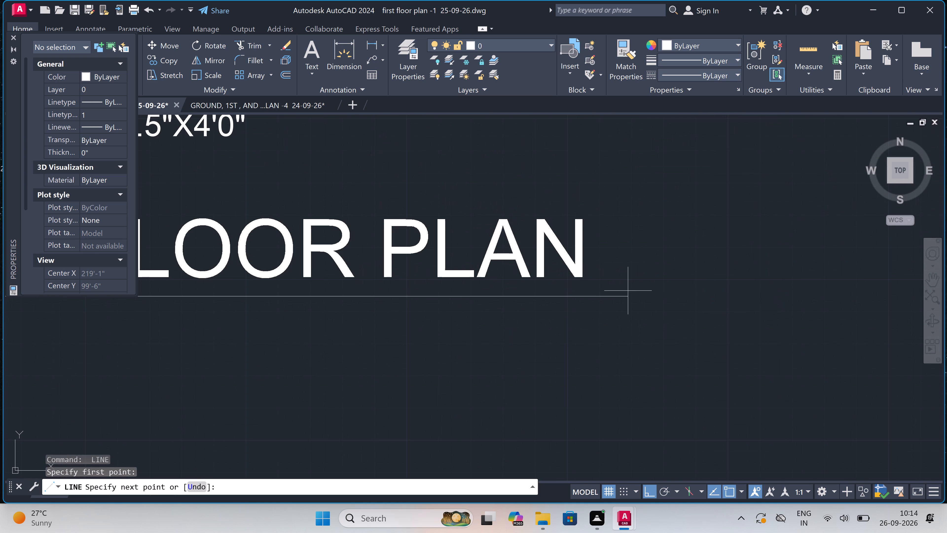
pyautogui.scroll(3, 592, 291)
pyautogui.scroll(4, 582, 308)
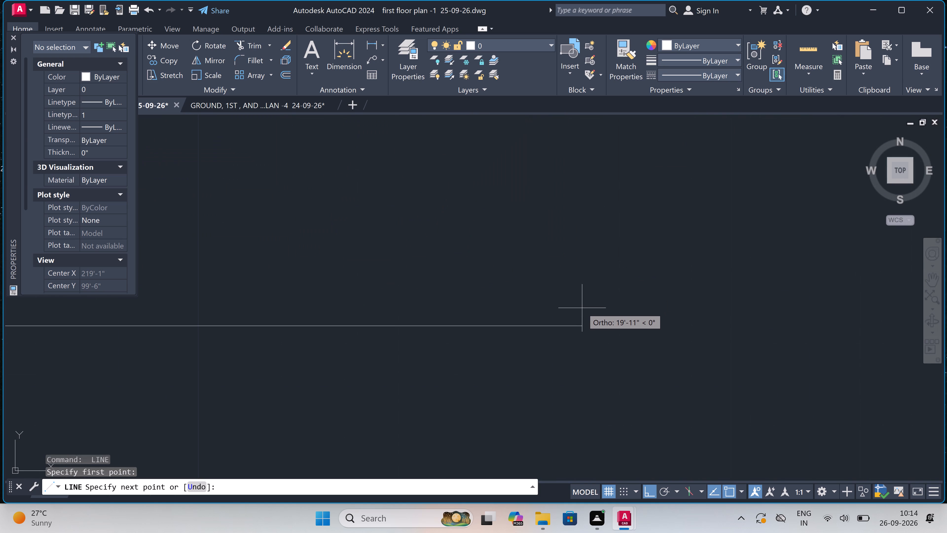
pyautogui.click(578, 324)
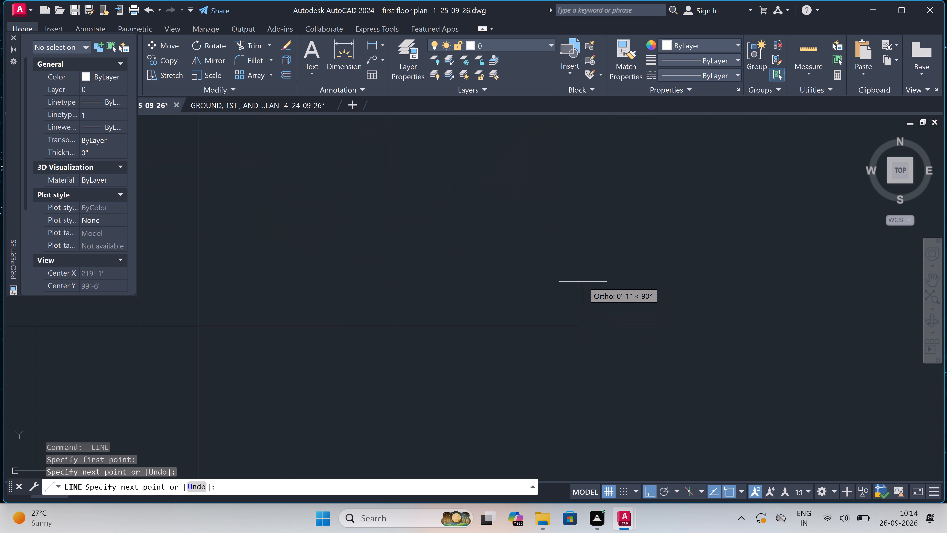
pyautogui.press('Escape')
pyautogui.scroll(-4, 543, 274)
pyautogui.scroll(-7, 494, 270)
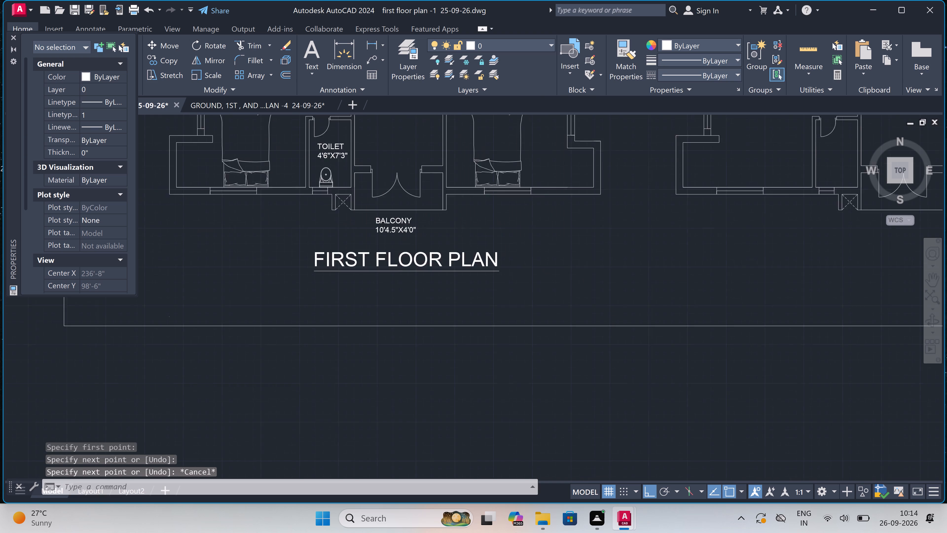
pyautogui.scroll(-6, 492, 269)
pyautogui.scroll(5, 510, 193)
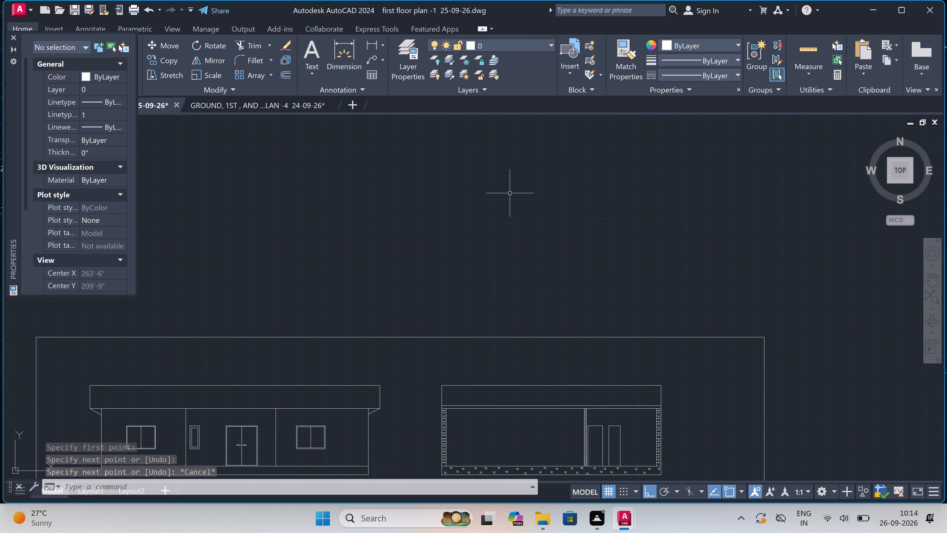
# Draw a vertical parapet line in Section-A from the roof slab's top line to the top edge, just inside the left outer edge.
pyautogui.scroll(-4, 510, 193)
pyautogui.scroll(3, 504, 239)
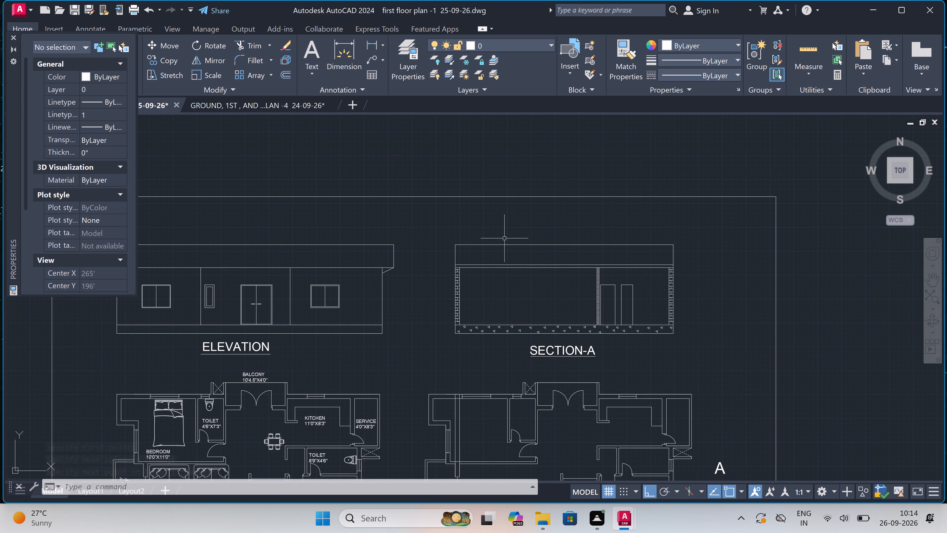
pyautogui.press('l')
pyautogui.press('space')
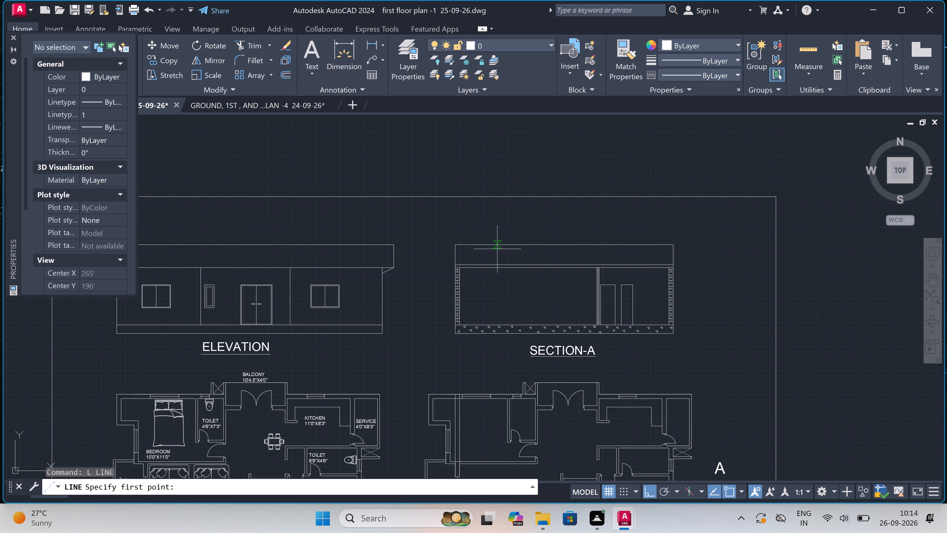
pyautogui.scroll(4, 468, 244)
pyautogui.scroll(2, 436, 302)
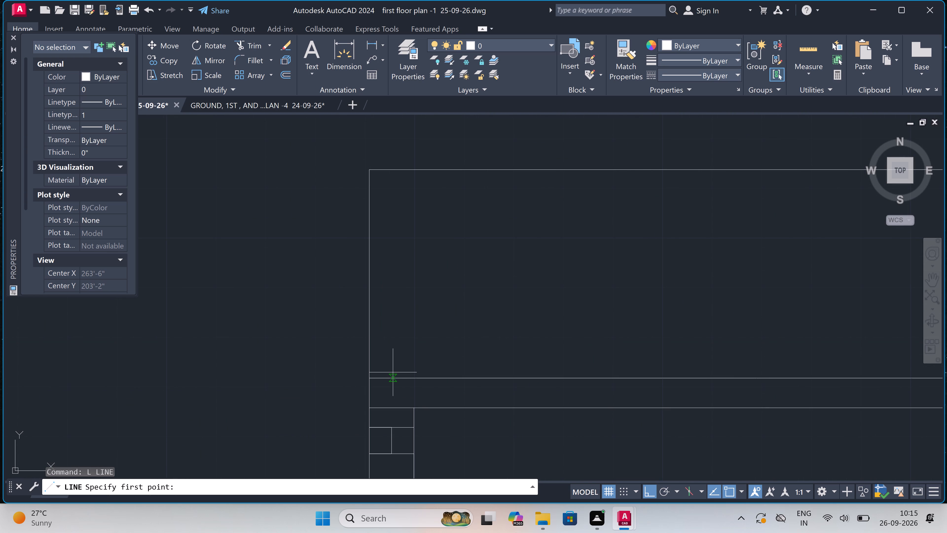
pyautogui.click(393, 373)
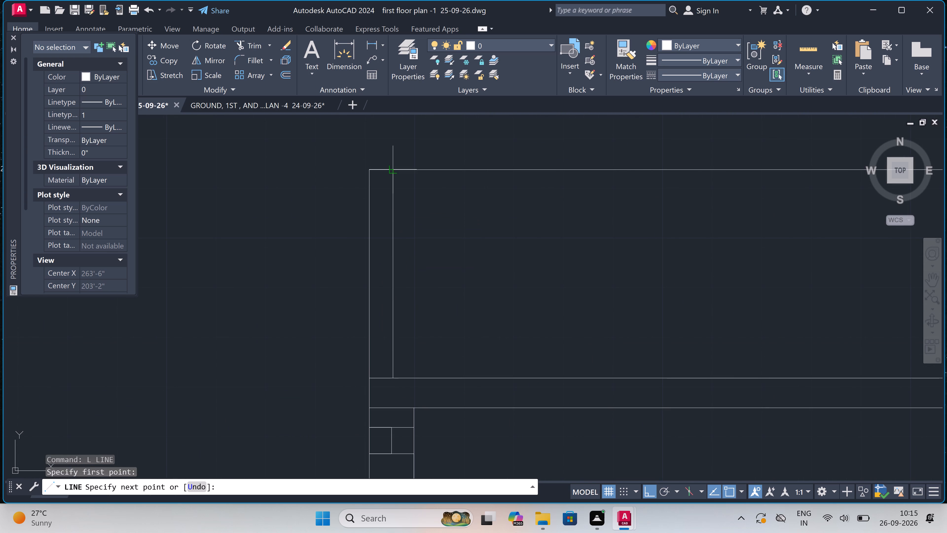
pyautogui.click(395, 172)
pyautogui.press('Escape')
# Draw a matching vertical parapet line in Section-A from the roof slab's top line to the top edge, just inside the right outer edge.
pyautogui.scroll(-5, 395, 172)
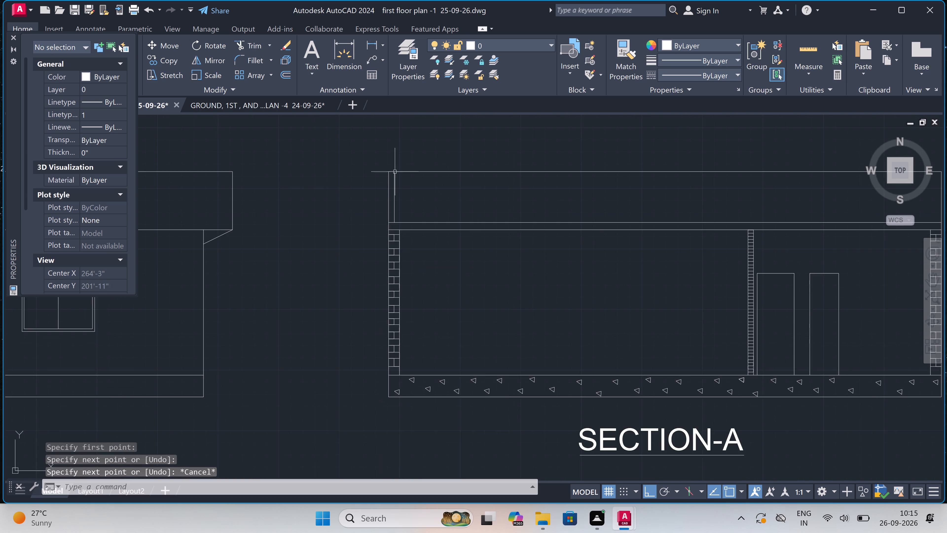
pyautogui.scroll(-2, 395, 172)
pyautogui.scroll(3, 519, 172)
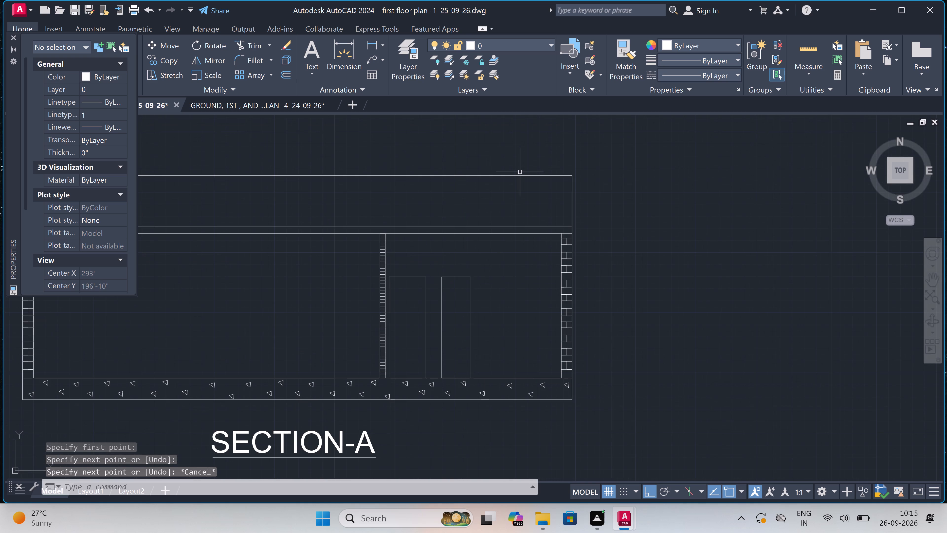
pyautogui.scroll(3, 577, 179)
pyautogui.press('space')
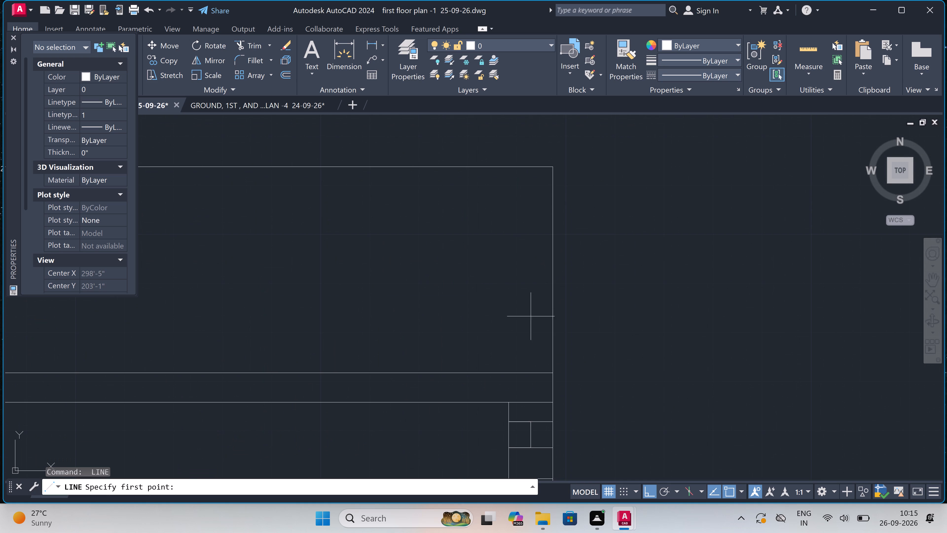
pyautogui.click(527, 370)
pyautogui.click(523, 165)
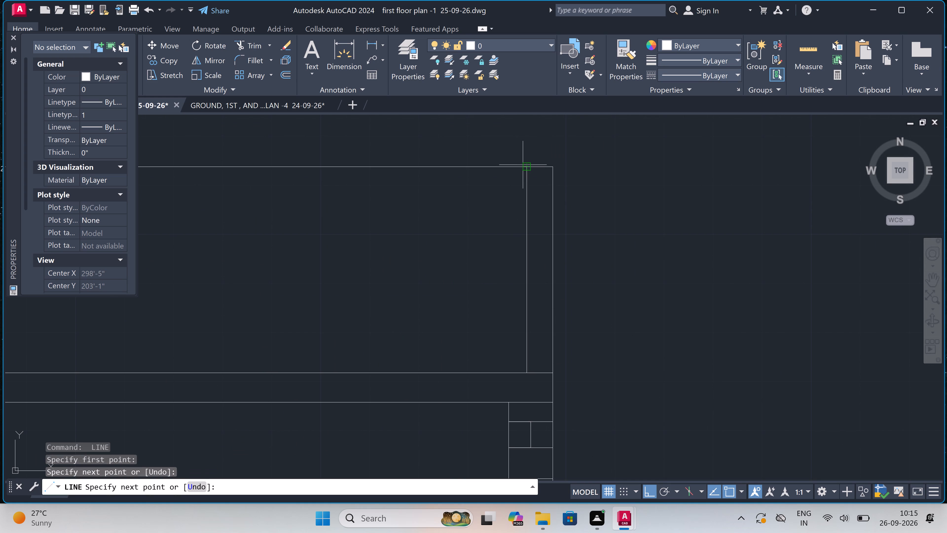
pyautogui.press('Escape')
pyautogui.scroll(-7, 523, 164)
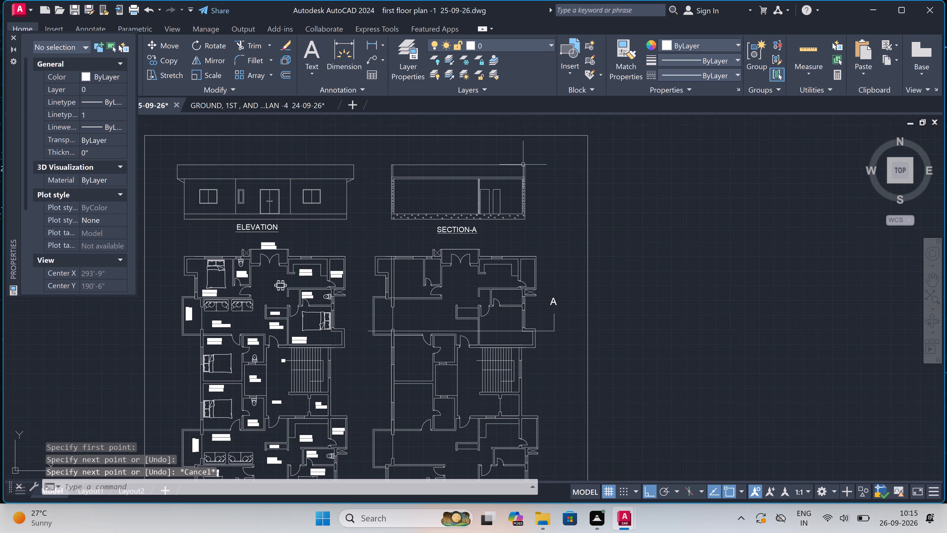
pyautogui.scroll(3, 494, 181)
pyautogui.scroll(-3, 495, 182)
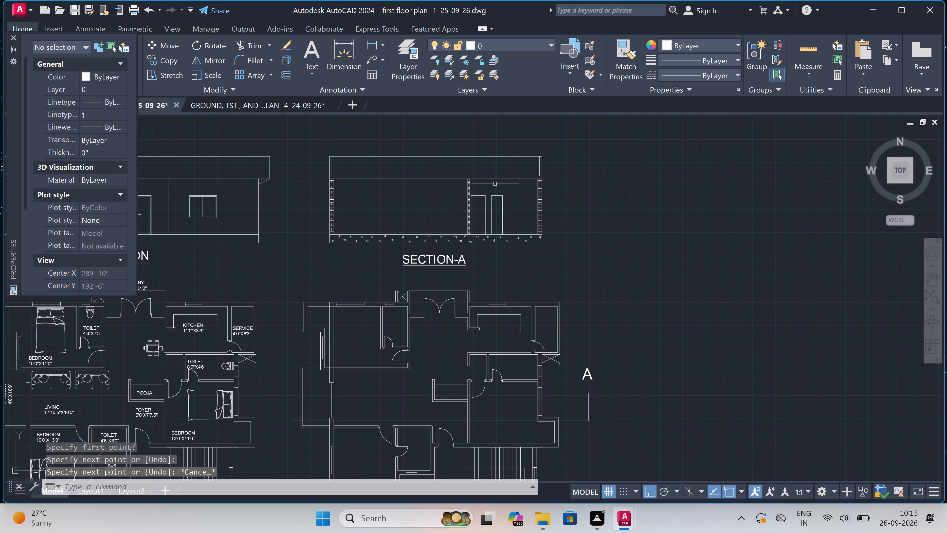
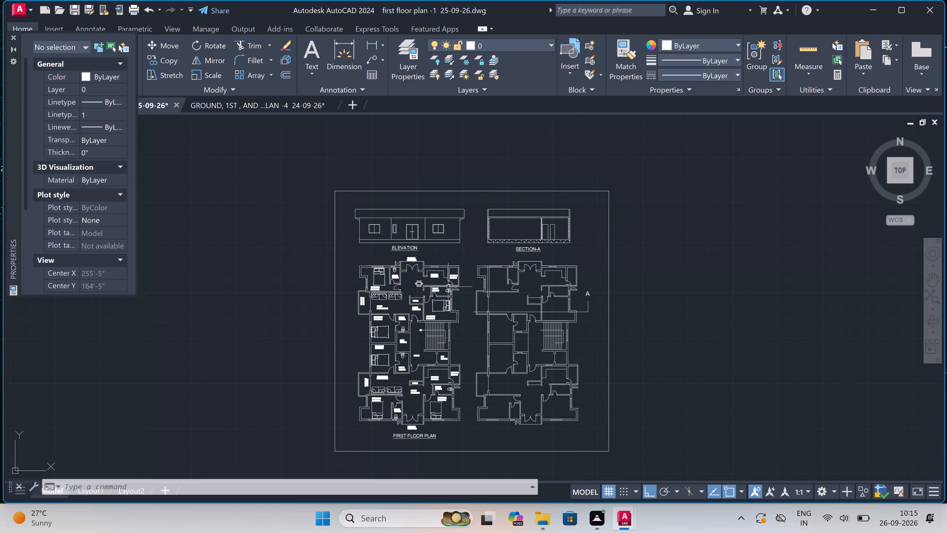
# Draw the sink's outer rectangle on the 10'9"X8'3" kitchen's upper counter, near the service wall, with its base on the counter's front edge.
pyautogui.scroll(3, 413, 313)
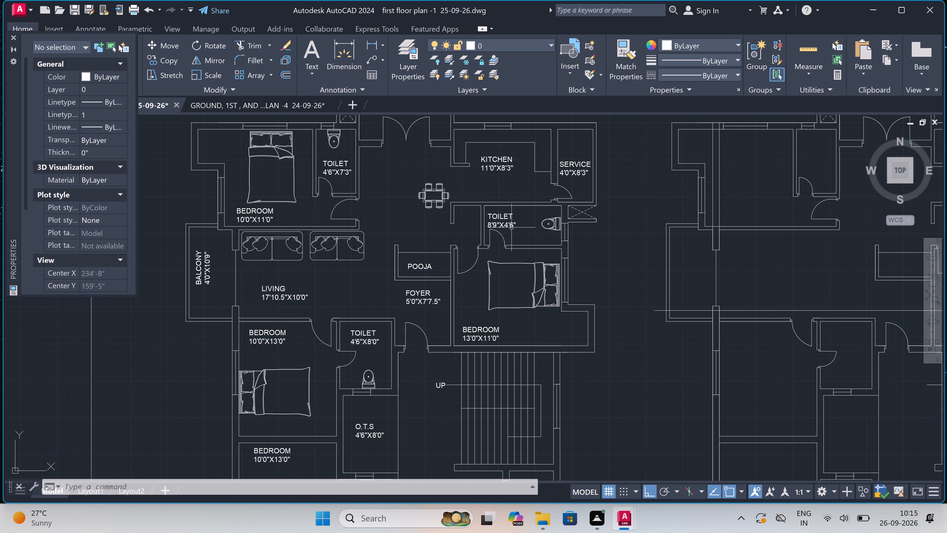
pyautogui.scroll(-1, 520, 217)
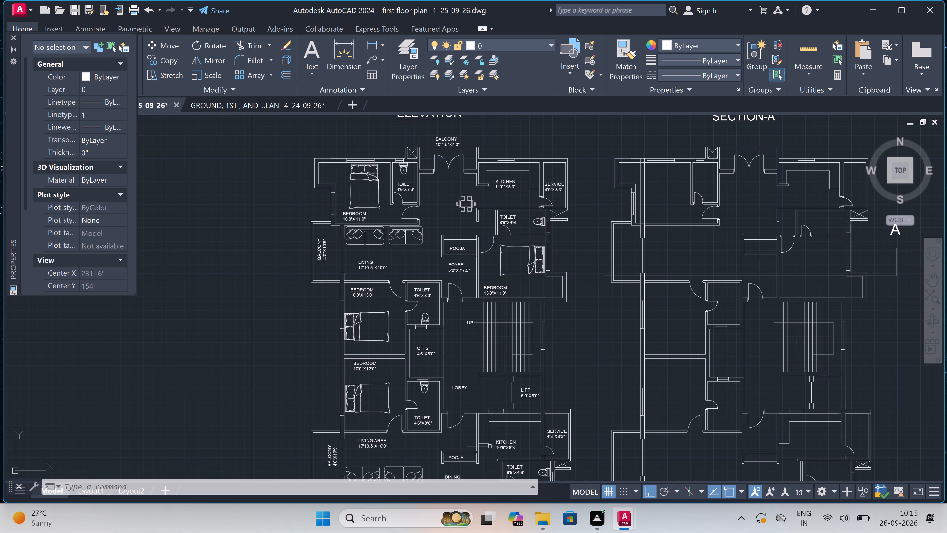
pyautogui.scroll(4, 518, 430)
pyautogui.scroll(2, 625, 324)
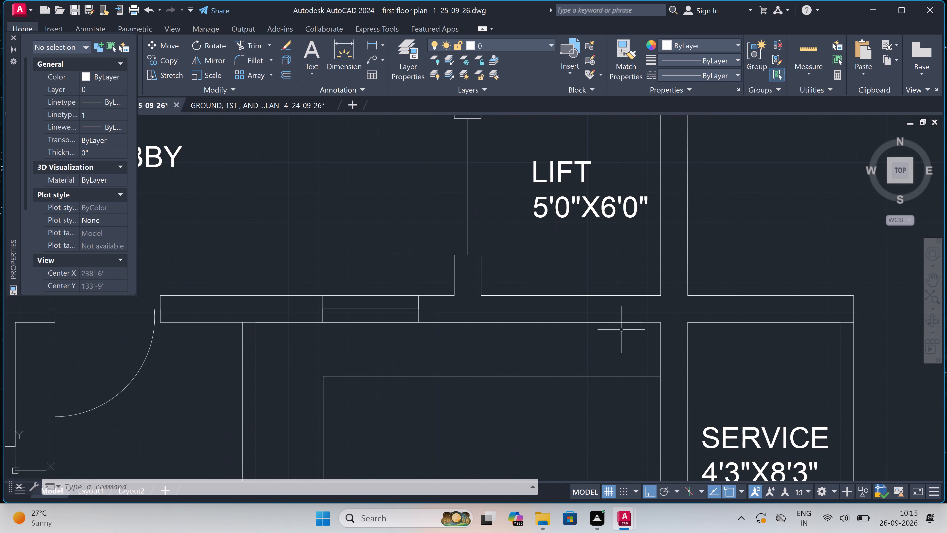
pyautogui.scroll(-2, 621, 326)
pyautogui.scroll(3, 628, 409)
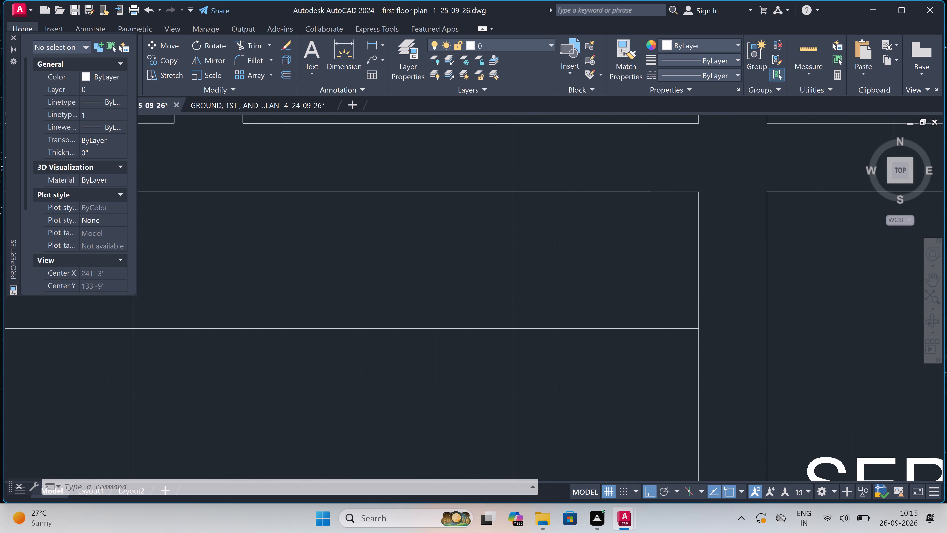
pyautogui.scroll(-2, 620, 378)
pyautogui.press('r')
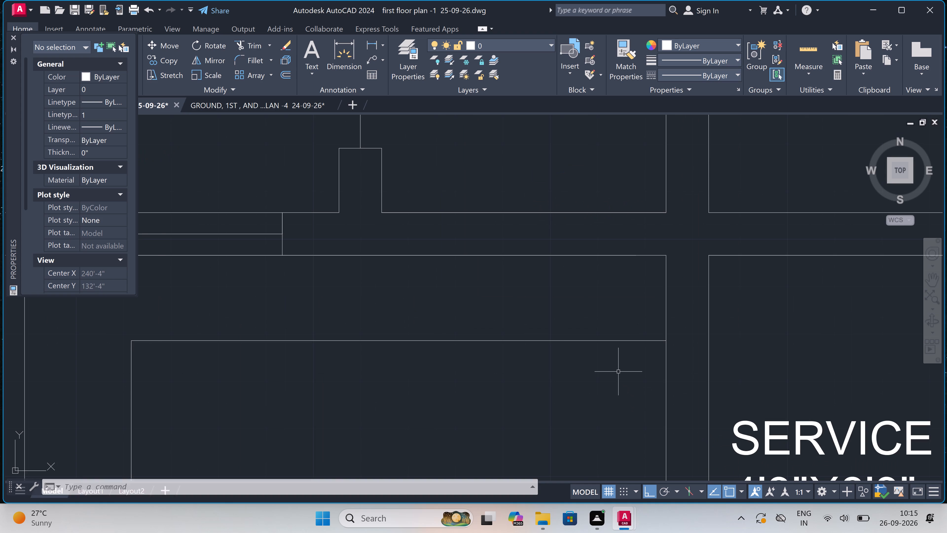
pyautogui.press('e')
pyautogui.press('c')
pyautogui.press('space')
pyautogui.scroll(1, 566, 273)
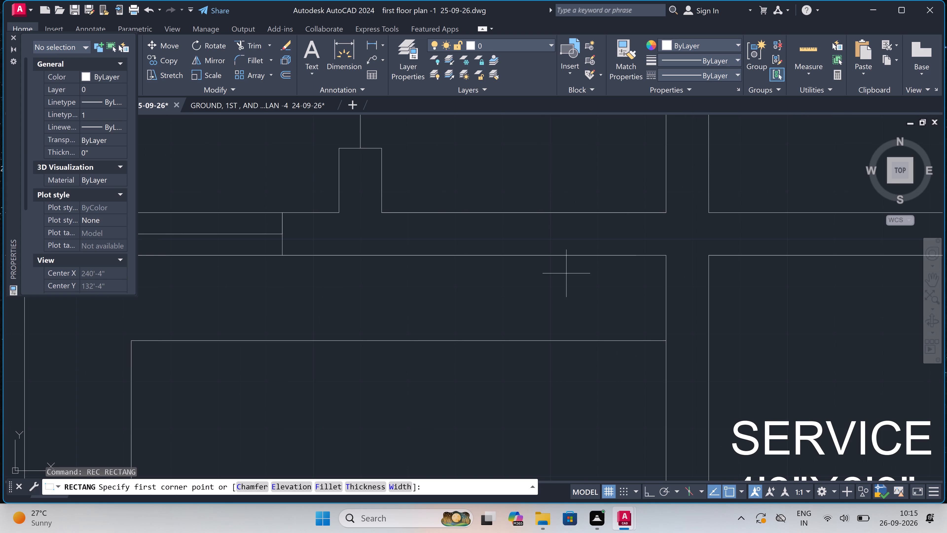
pyautogui.click(528, 254)
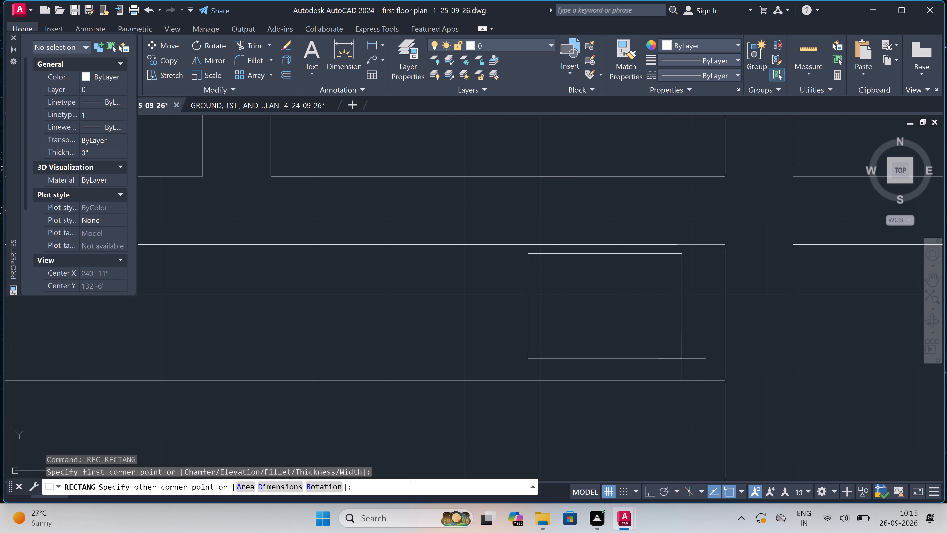
pyautogui.click(707, 381)
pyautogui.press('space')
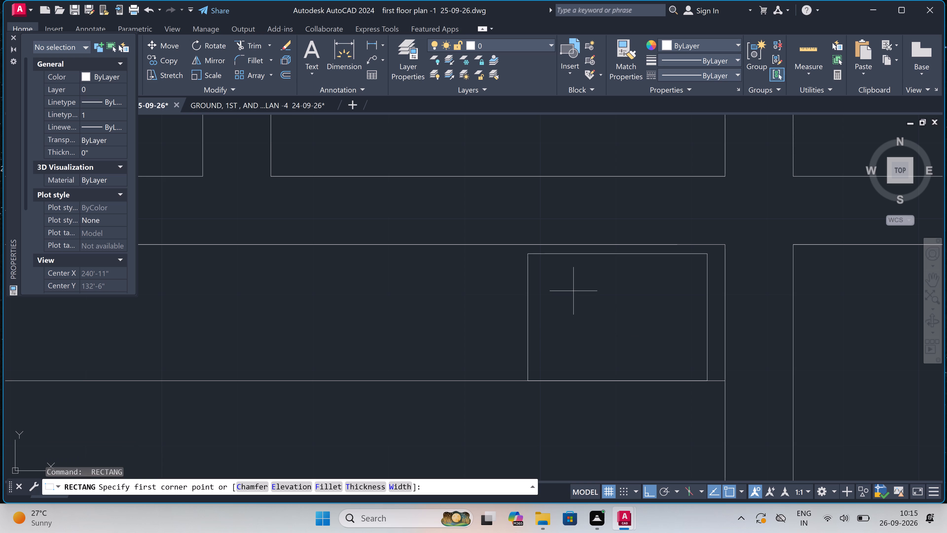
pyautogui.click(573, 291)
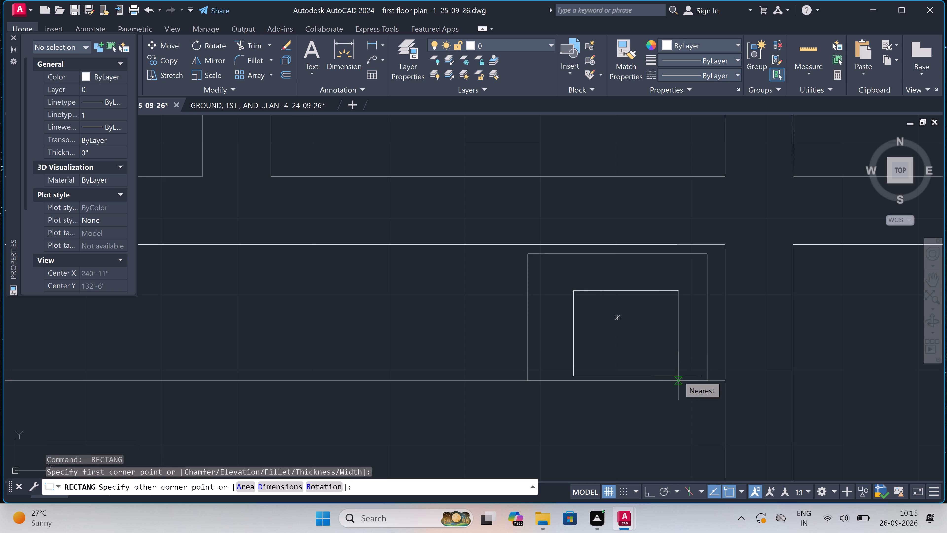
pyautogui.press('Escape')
# Draw a smaller rectangle inside the sink outline as the bowl, leaving a margin on all sides and the widest at the top.
pyautogui.press('space')
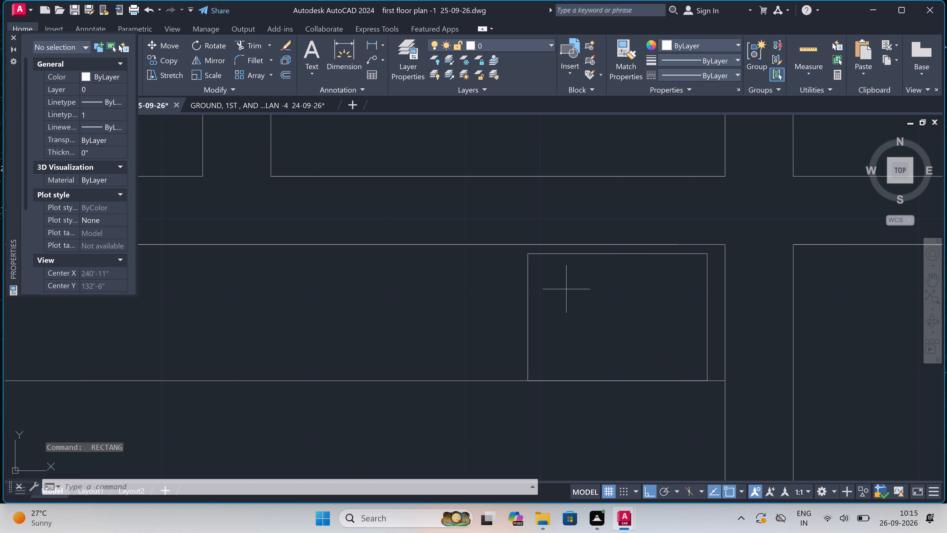
pyautogui.moveTo(560, 282); pyautogui.dragTo(562, 284)
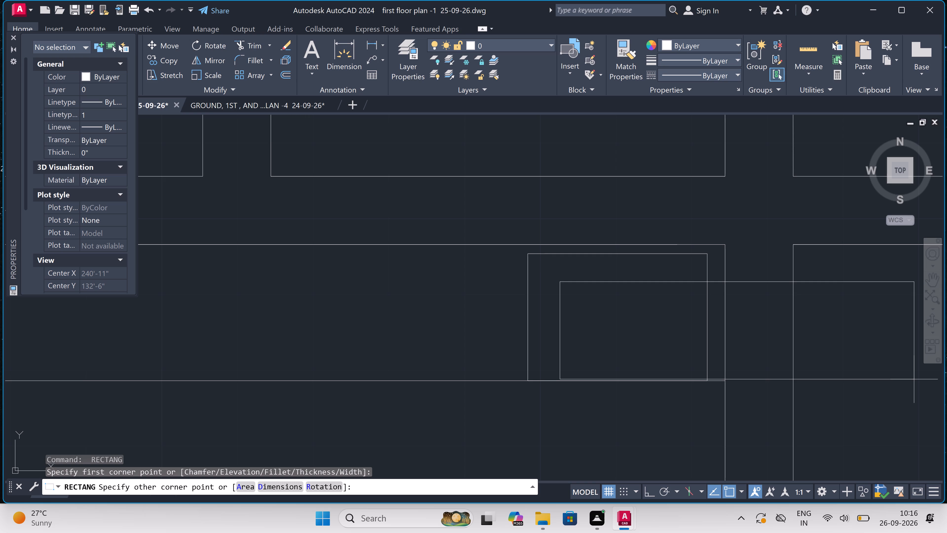
pyautogui.moveTo(946, 110); pyautogui.dragTo(946, 70)
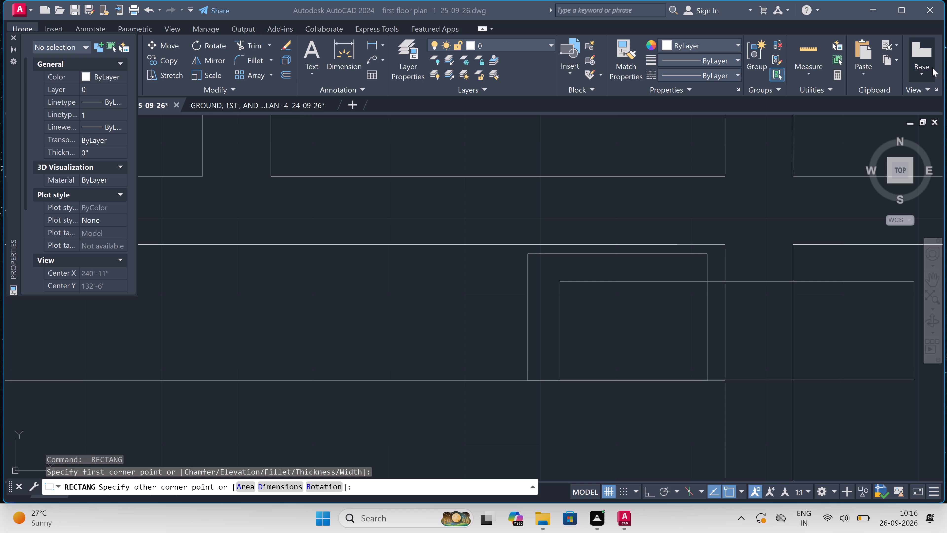
pyautogui.click(946, 0)
pyautogui.scroll(6, 946, 0)
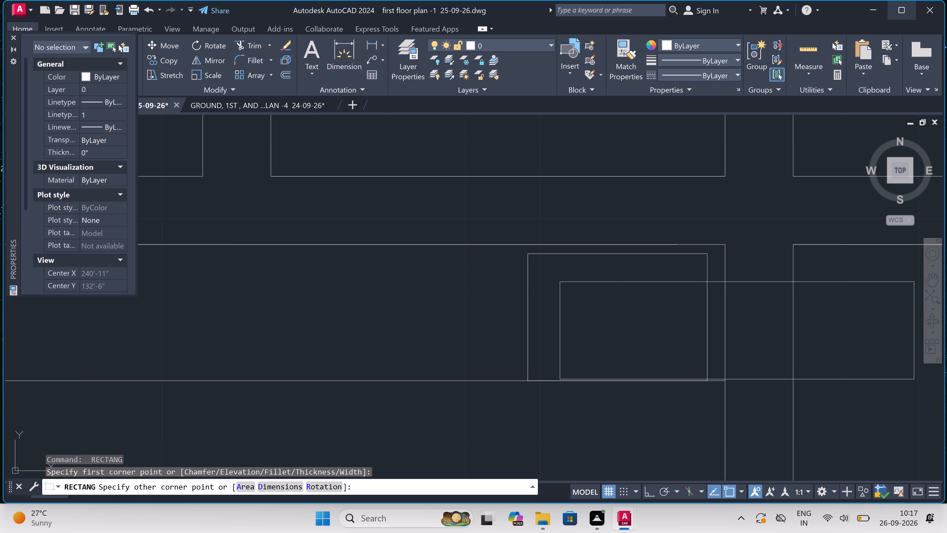
pyautogui.scroll(-3, 912, 2)
pyautogui.scroll(-1, 537, 222)
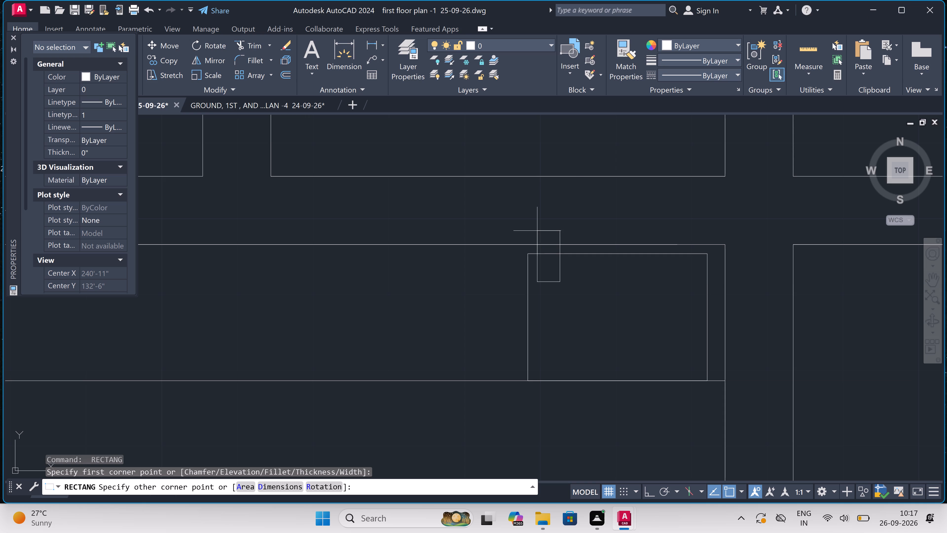
pyautogui.scroll(2, 596, 280)
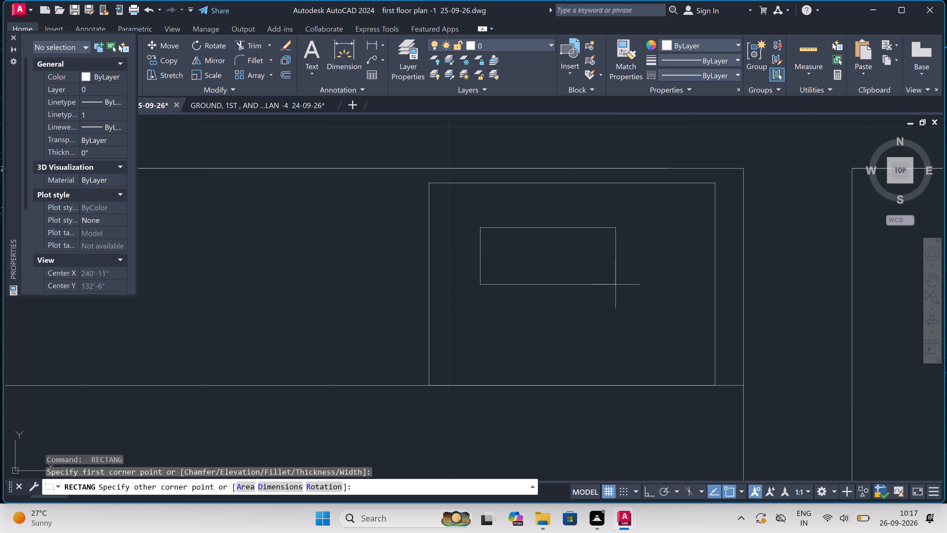
pyautogui.click(667, 368)
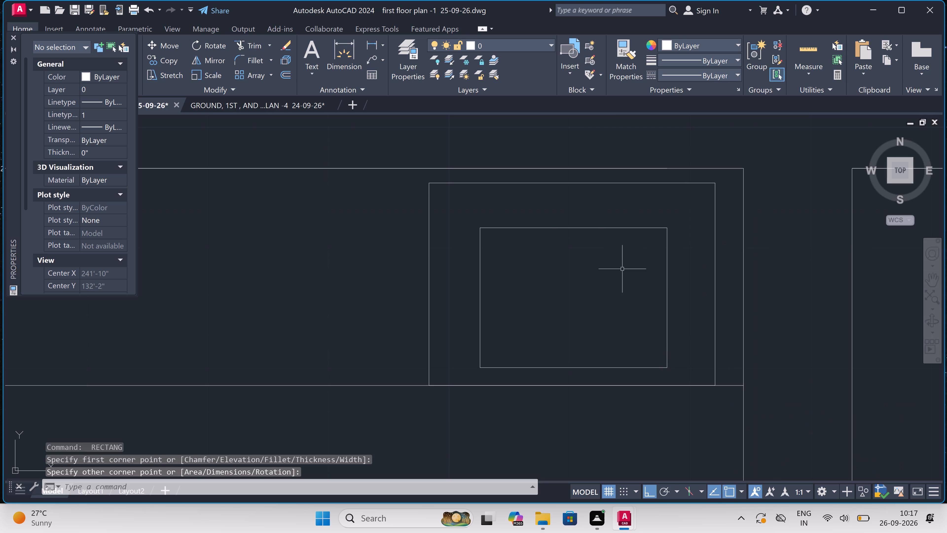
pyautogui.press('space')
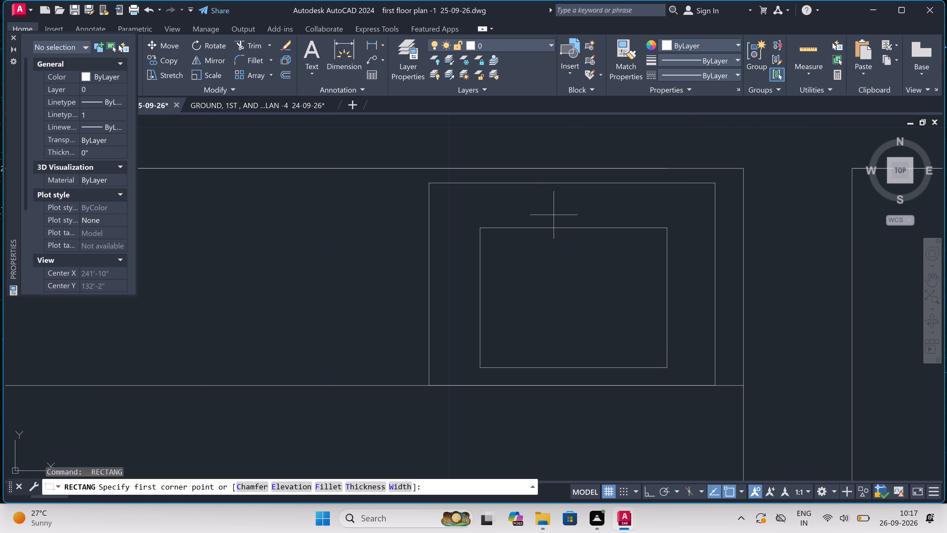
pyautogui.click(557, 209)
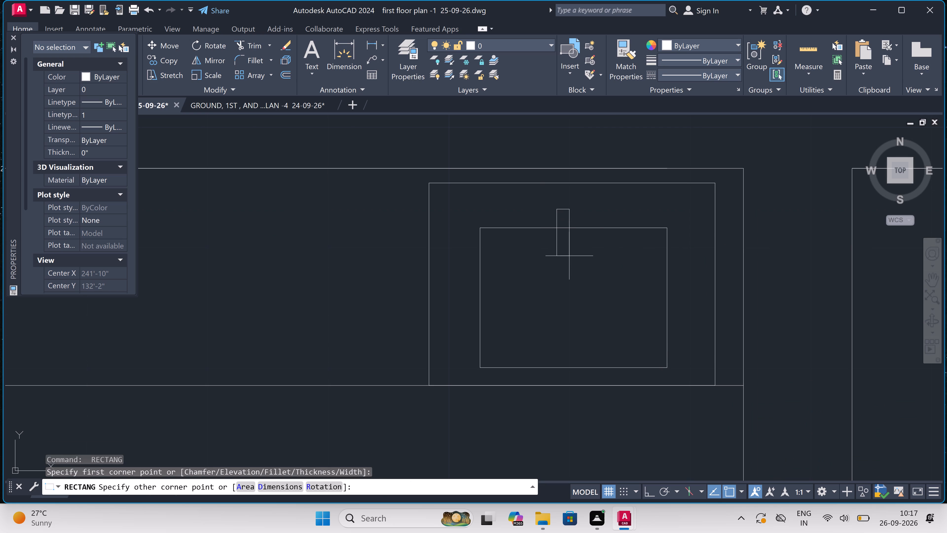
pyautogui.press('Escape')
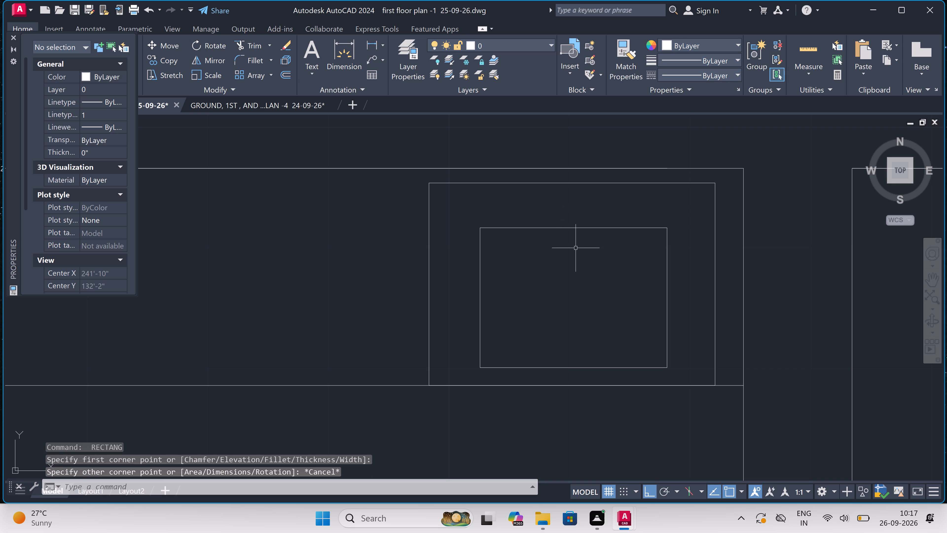
# Draw a small upright rectangle as the tap, straddling the middle of the sink bowl's top edge.
pyautogui.press('space')
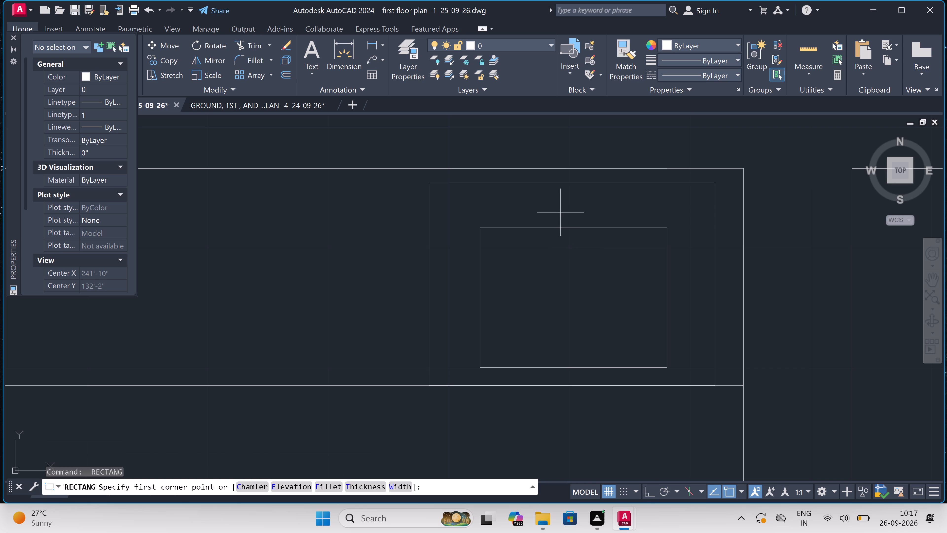
pyautogui.doubleClick(559, 205)
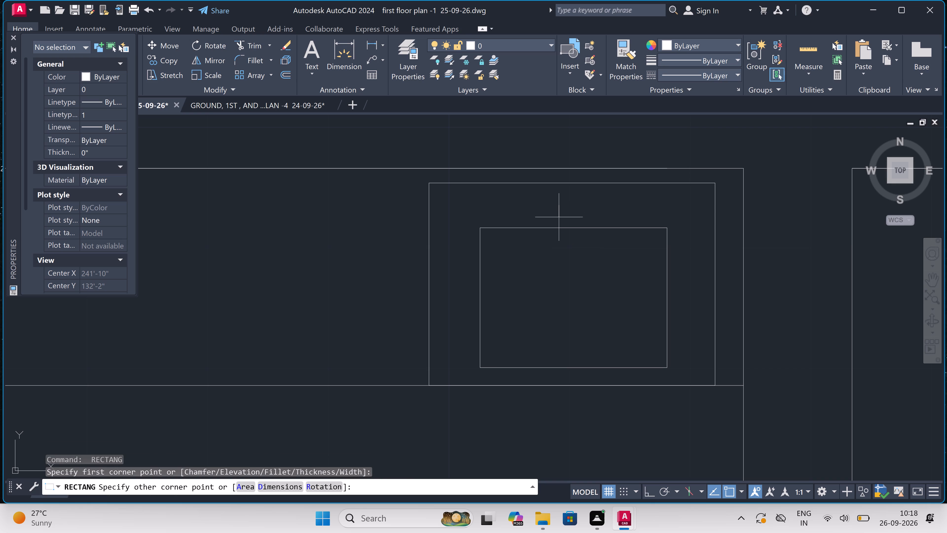
pyautogui.doubleClick(591, 257)
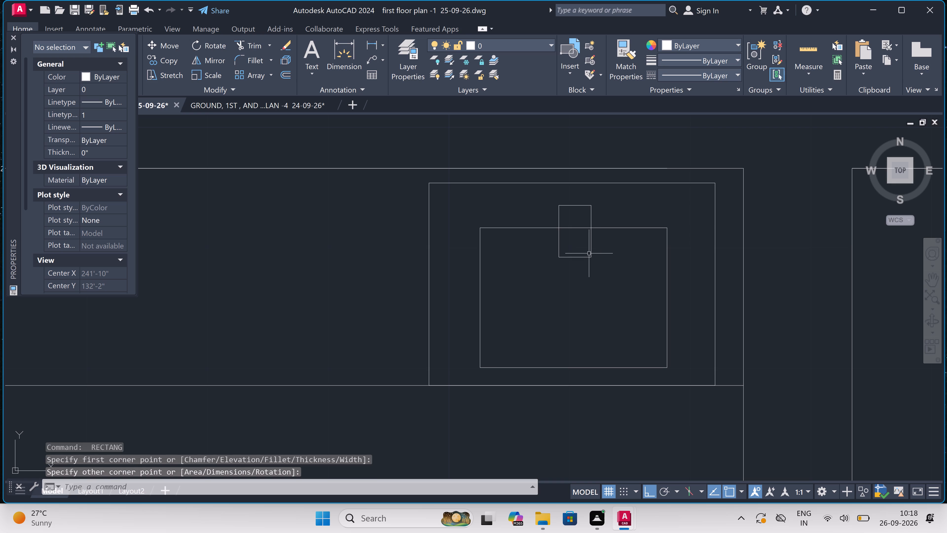
# Trim away the part of the sink bowl's top edge that crosses the small tap rectangle.
pyautogui.press('t')
pyautogui.press('r')
pyautogui.press('space')
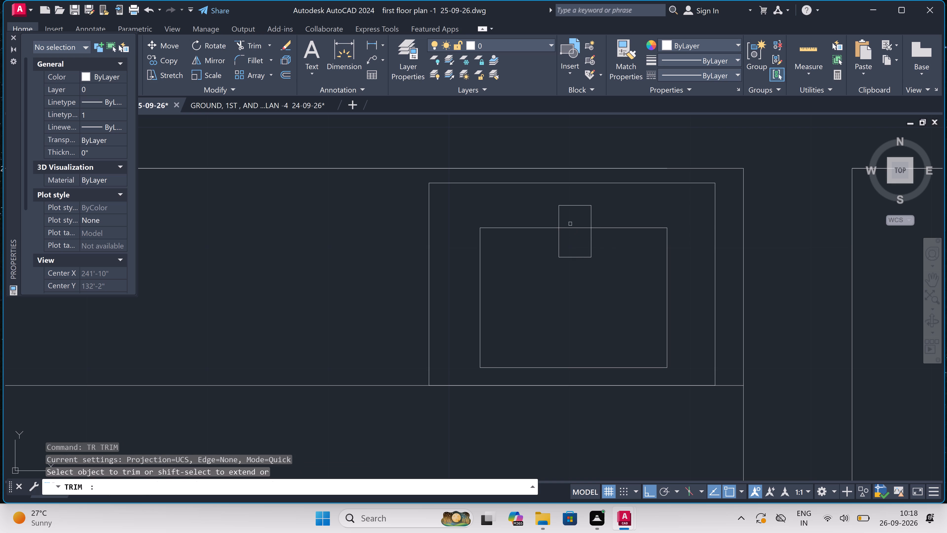
pyautogui.moveTo(569, 222); pyautogui.dragTo(568, 229)
pyautogui.click(567, 242)
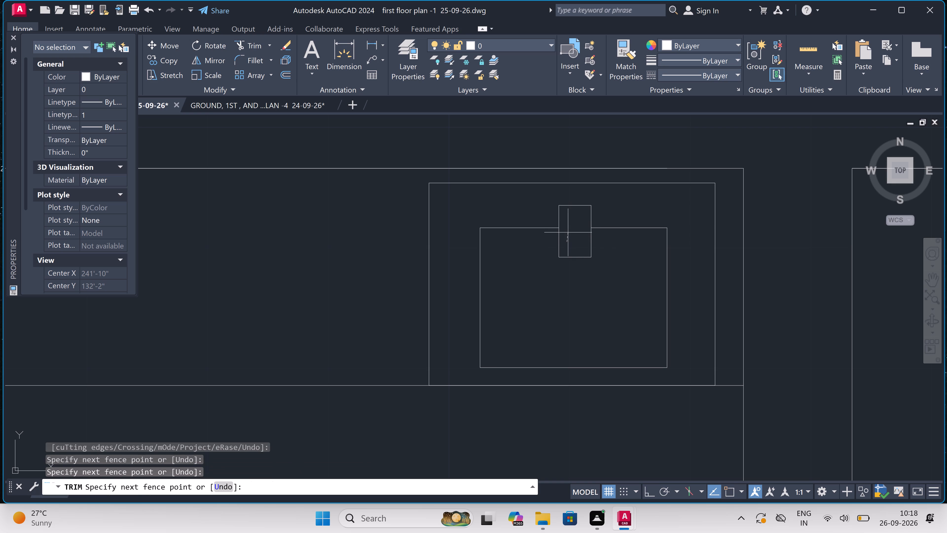
pyautogui.press('Escape')
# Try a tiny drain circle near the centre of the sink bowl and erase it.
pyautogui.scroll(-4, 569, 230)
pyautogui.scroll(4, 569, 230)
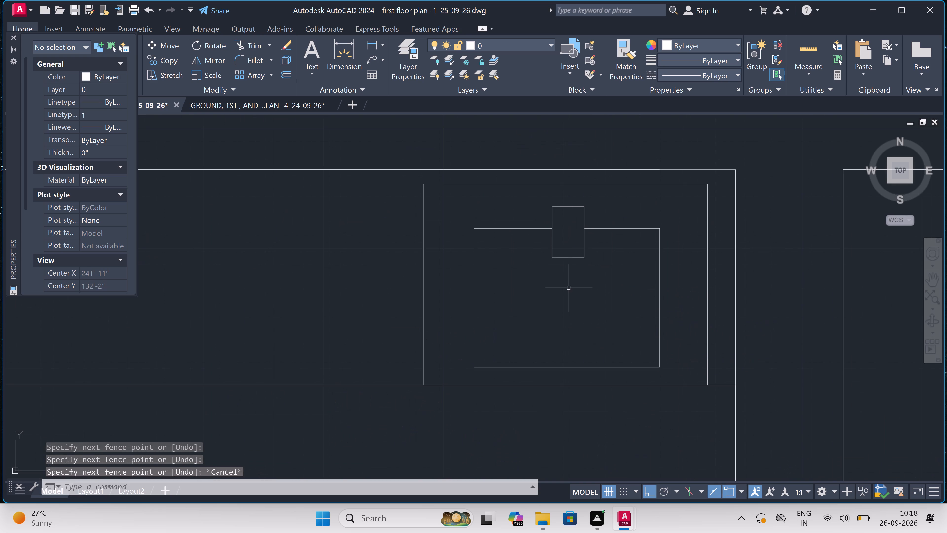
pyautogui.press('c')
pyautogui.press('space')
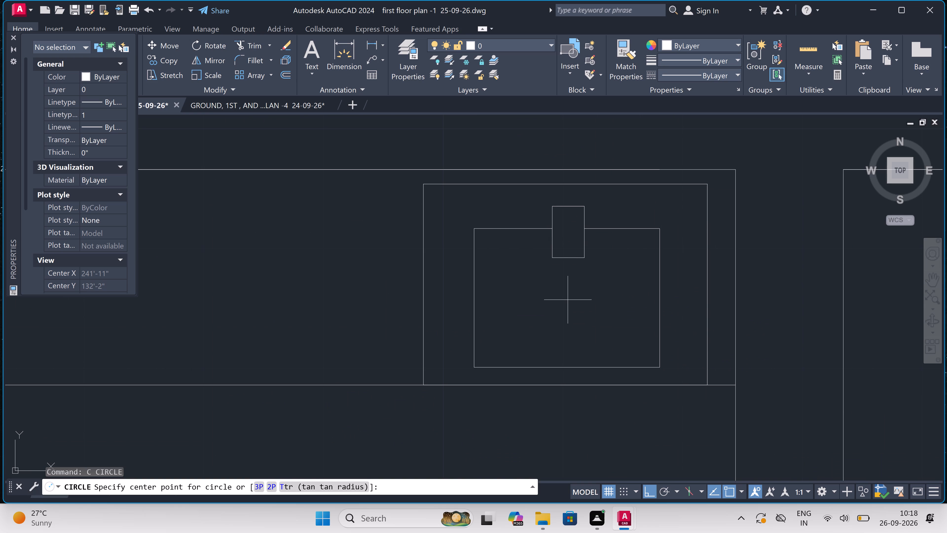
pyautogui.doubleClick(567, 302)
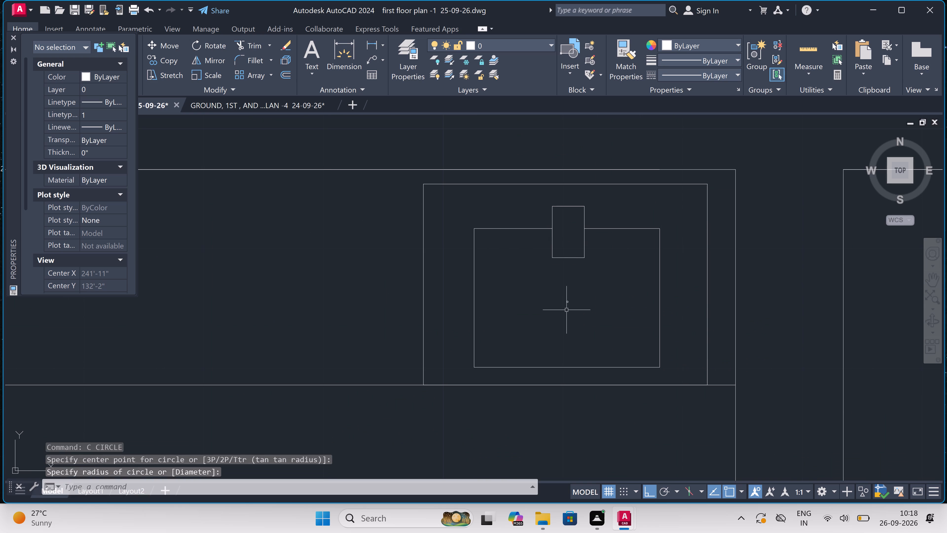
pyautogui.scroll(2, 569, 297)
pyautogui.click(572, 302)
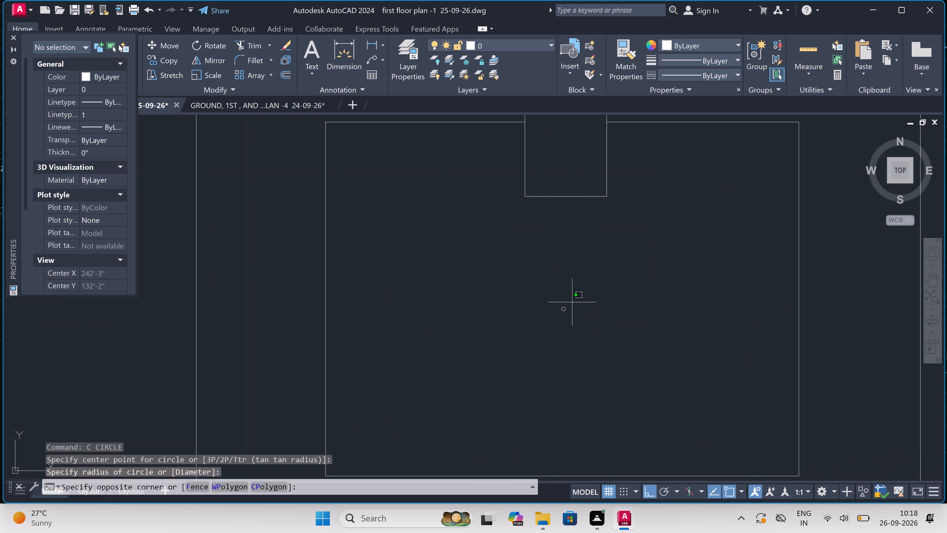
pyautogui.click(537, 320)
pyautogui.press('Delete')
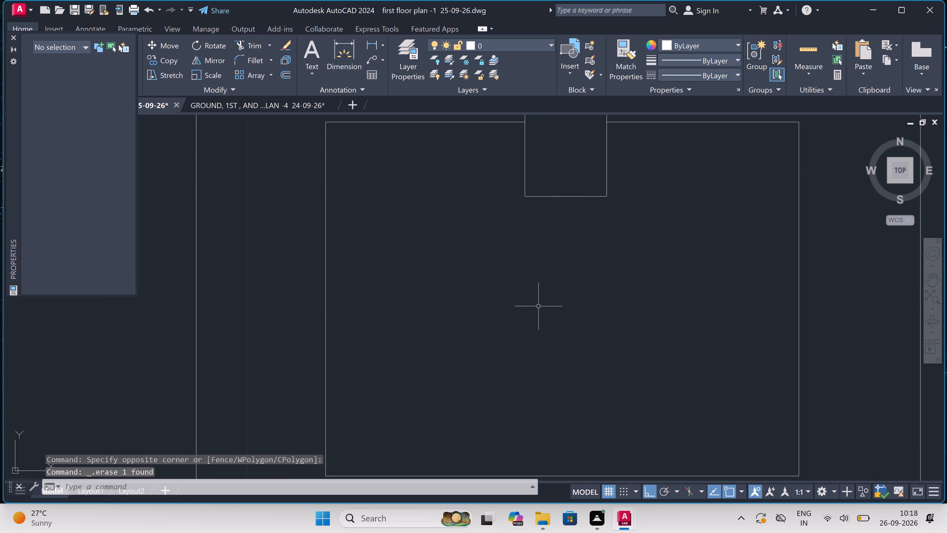
# Draw a drain circle with a radius of about 1" near the centre of the sink bowl, below the tap.
pyautogui.scroll(-2, 582, 296)
pyautogui.scroll(1, 573, 301)
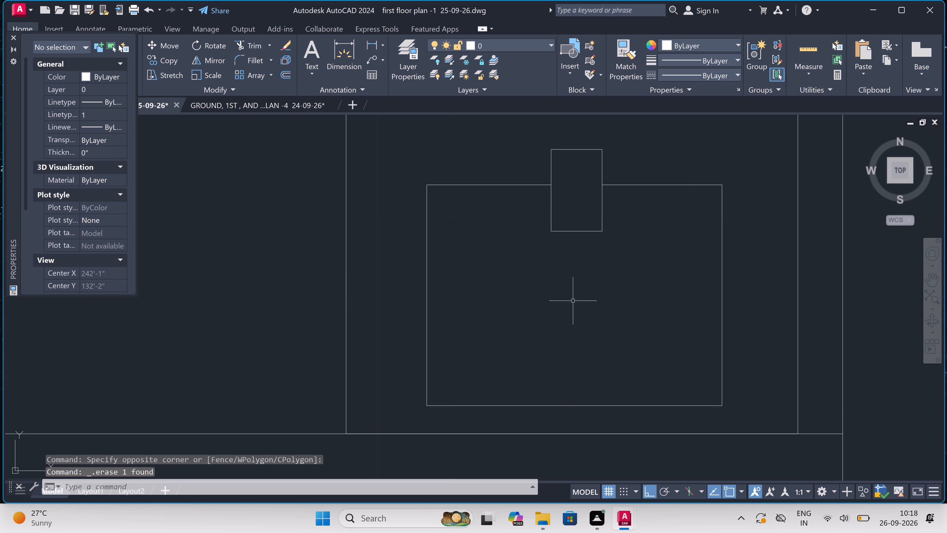
pyautogui.write('C')
pyautogui.press('space')
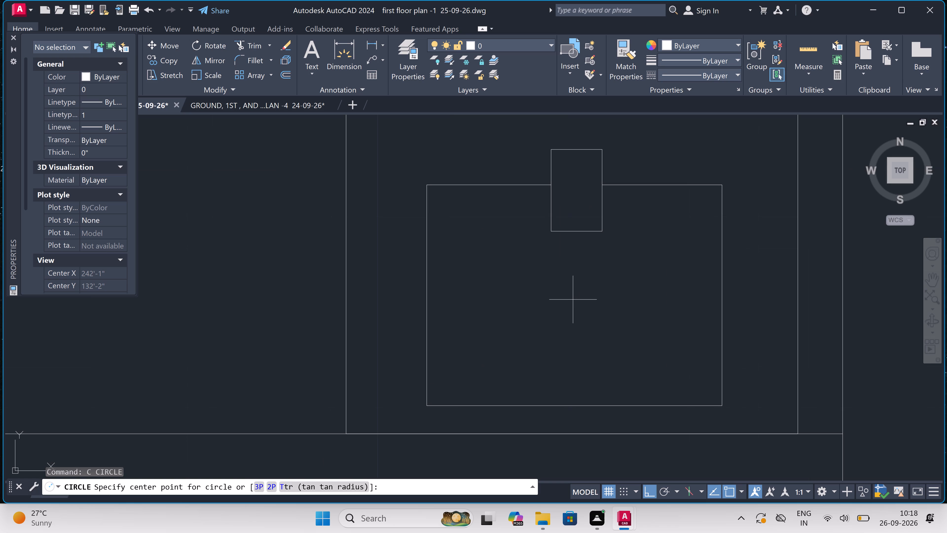
pyautogui.click(574, 303)
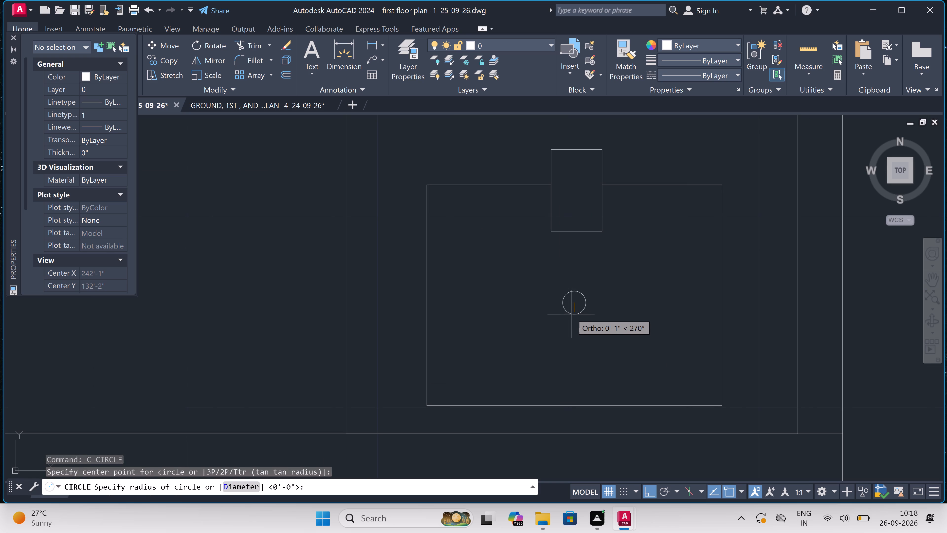
pyautogui.doubleClick(571, 313)
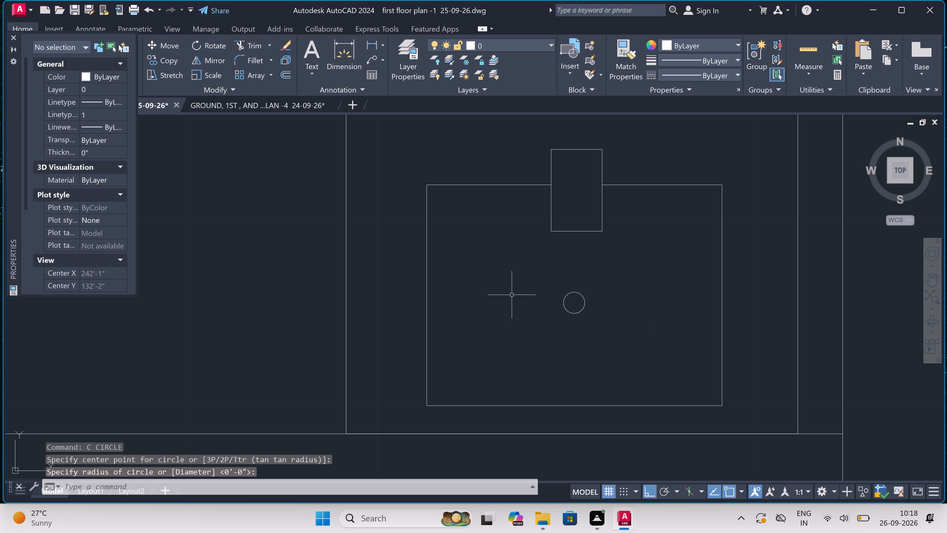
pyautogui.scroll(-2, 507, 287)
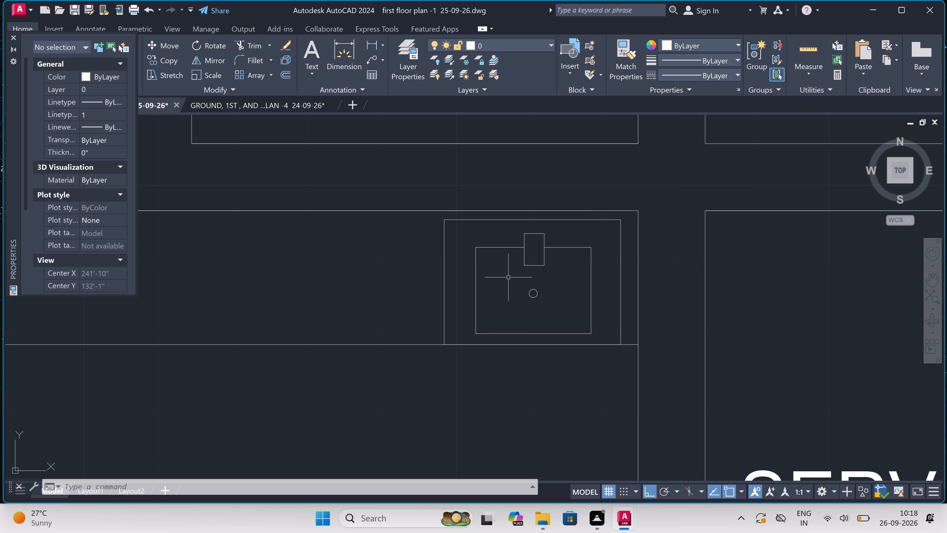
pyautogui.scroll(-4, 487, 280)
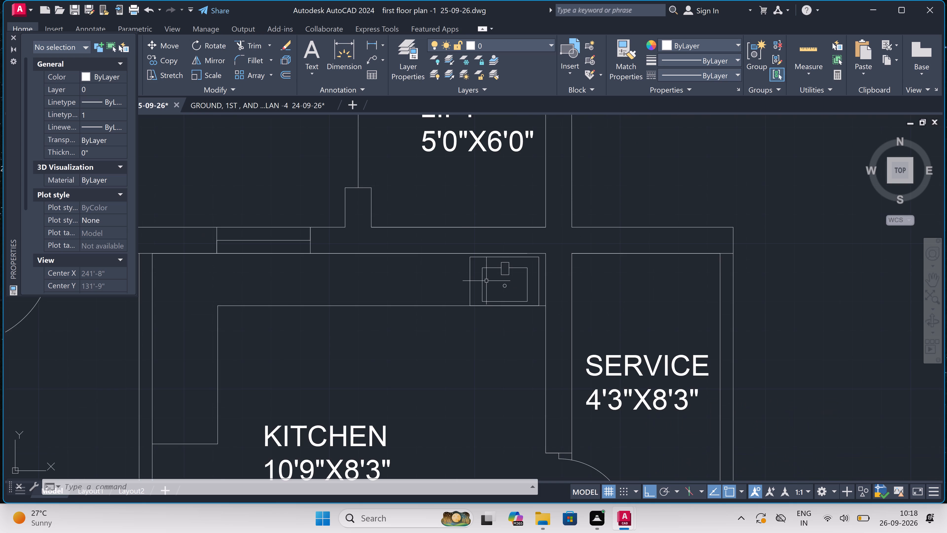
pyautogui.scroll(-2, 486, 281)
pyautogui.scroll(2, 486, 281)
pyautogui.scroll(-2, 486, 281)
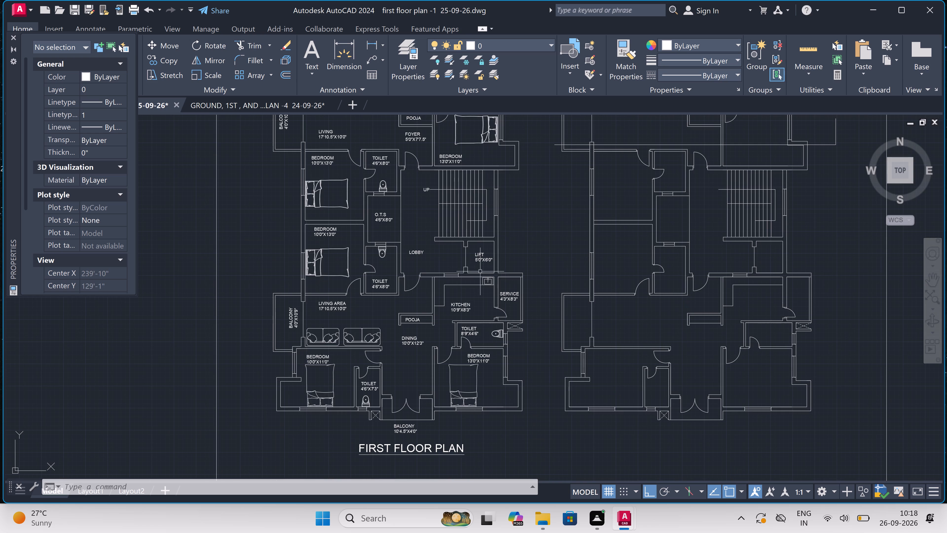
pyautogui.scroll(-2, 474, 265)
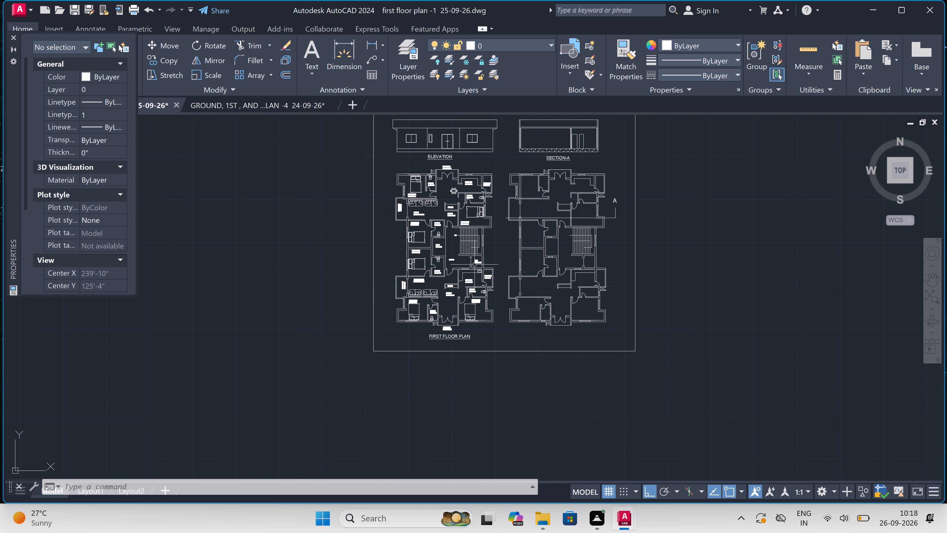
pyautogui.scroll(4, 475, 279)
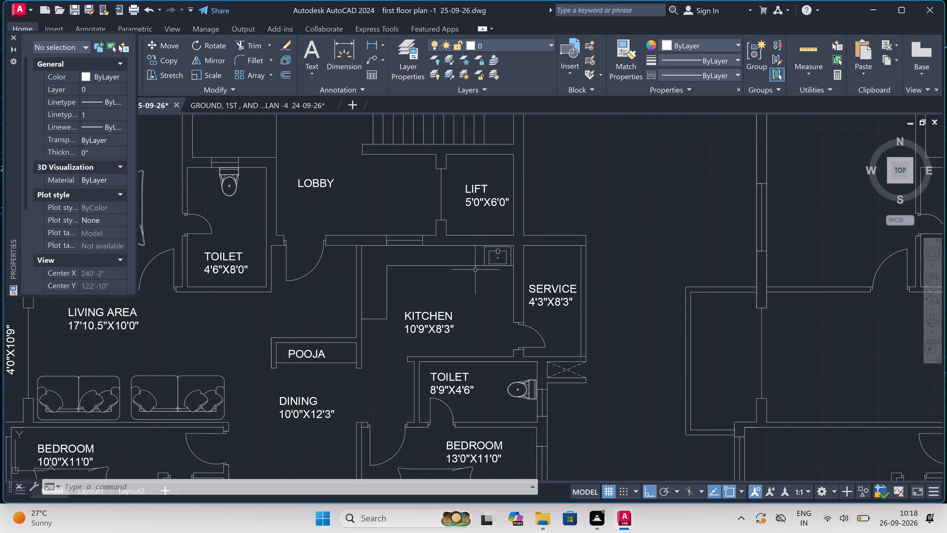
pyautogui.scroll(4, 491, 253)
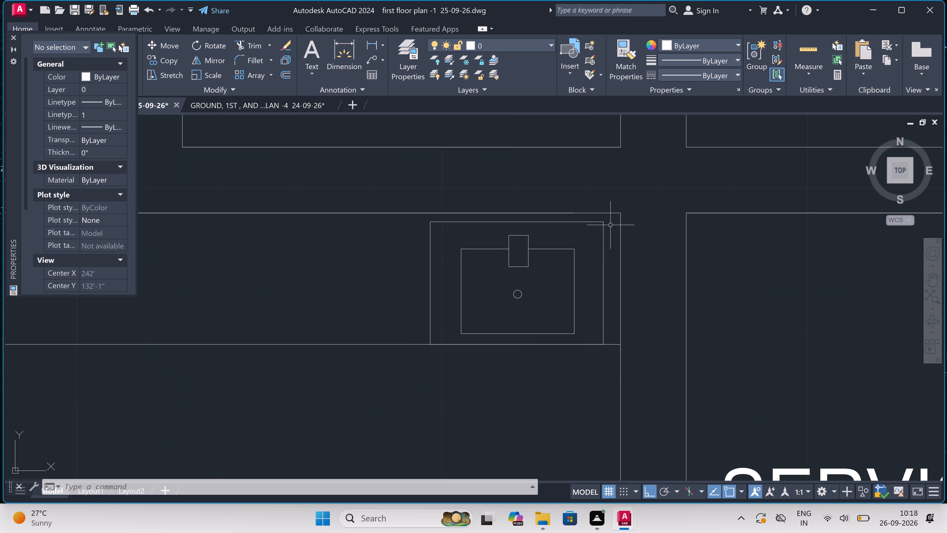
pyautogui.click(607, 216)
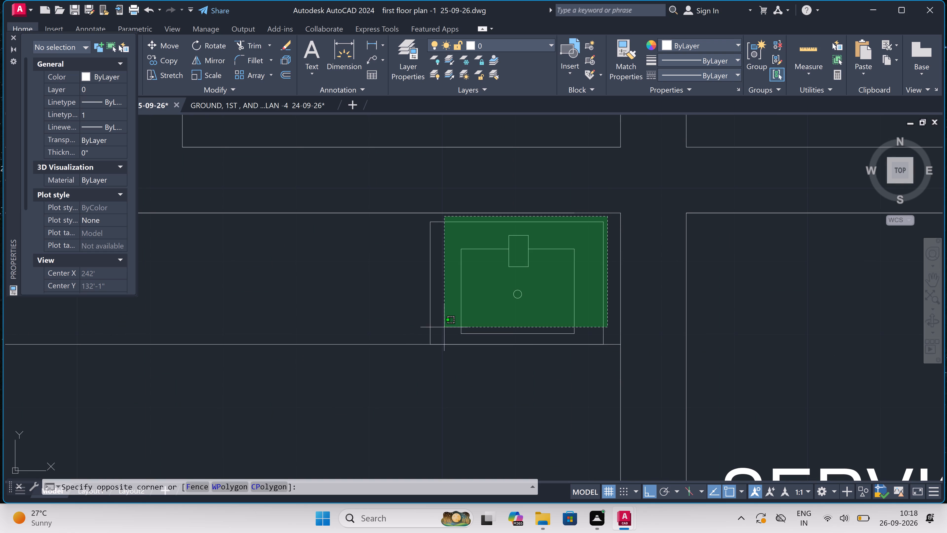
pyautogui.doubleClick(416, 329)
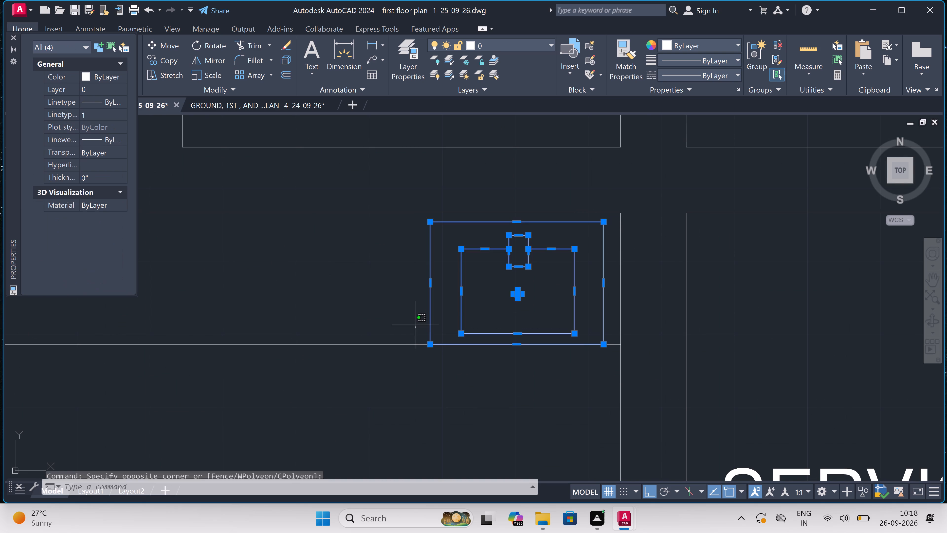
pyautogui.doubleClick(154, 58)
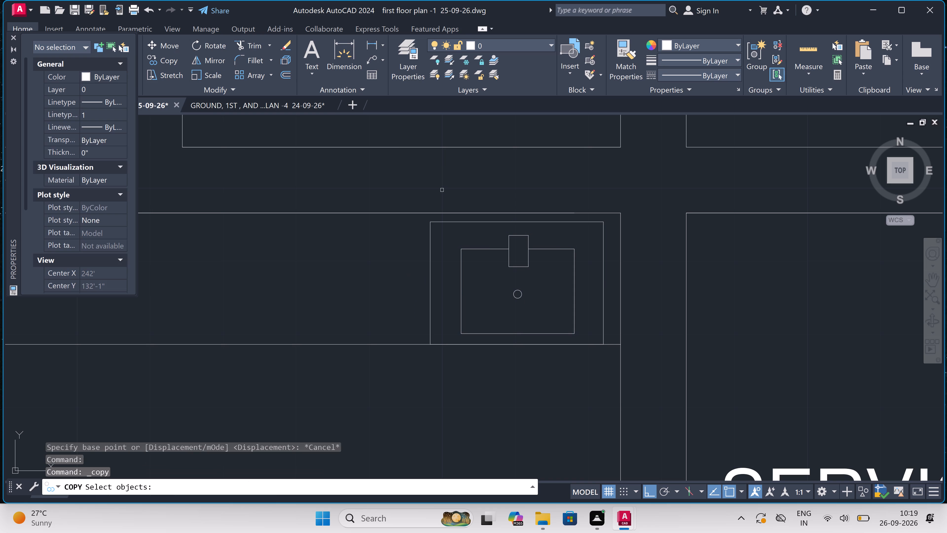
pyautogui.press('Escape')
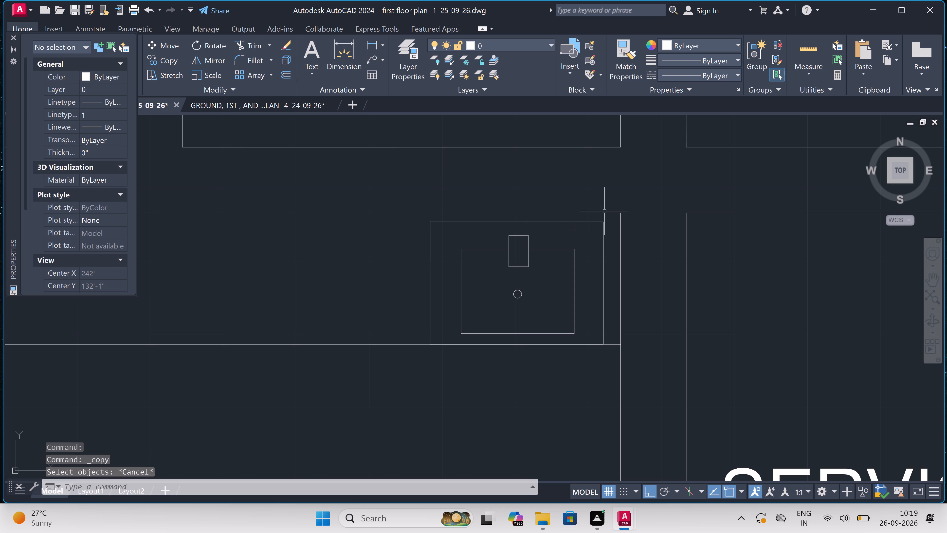
# Copy the sink with its tap and drain, based at the drain, onto the 11'0"X8'3" kitchen's top counter, just right of the window.
pyautogui.moveTo(610, 217); pyautogui.dragTo(610, 220)
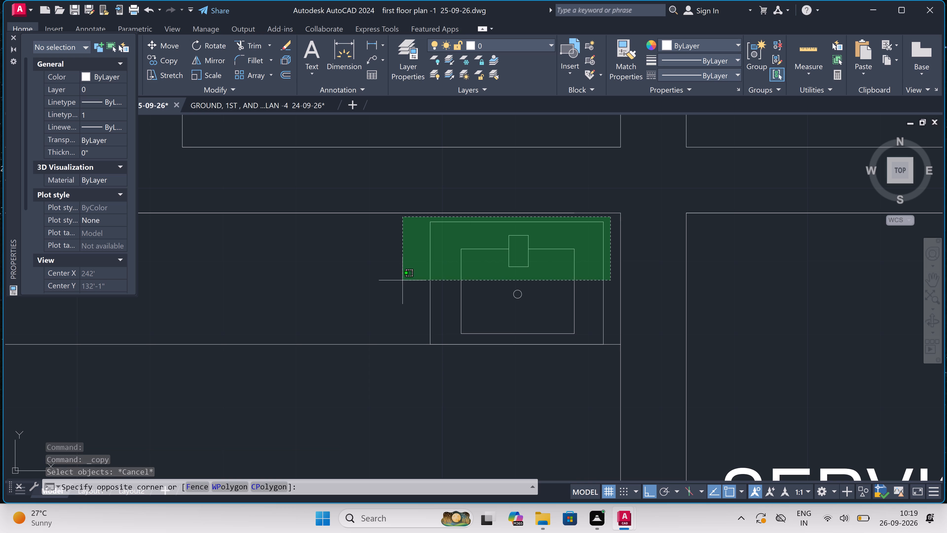
pyautogui.click(384, 310)
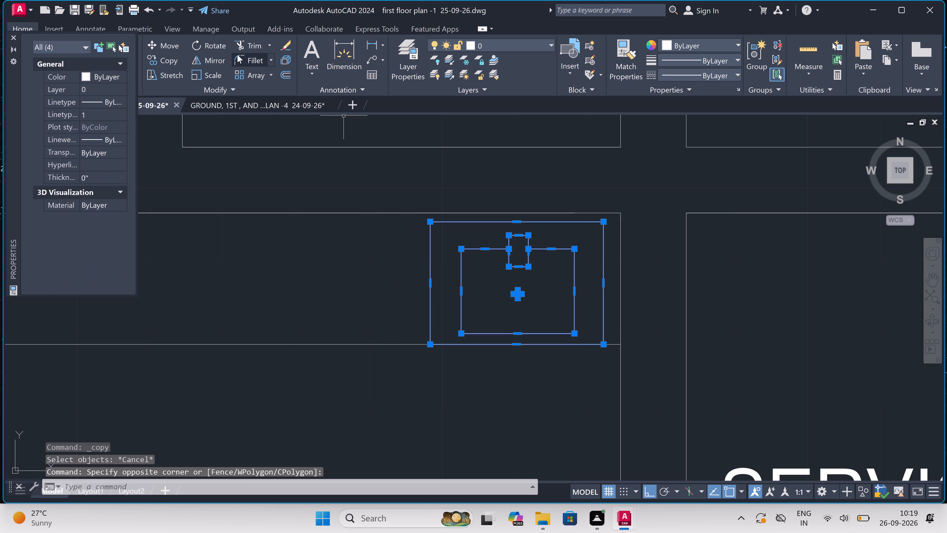
pyautogui.click(169, 59)
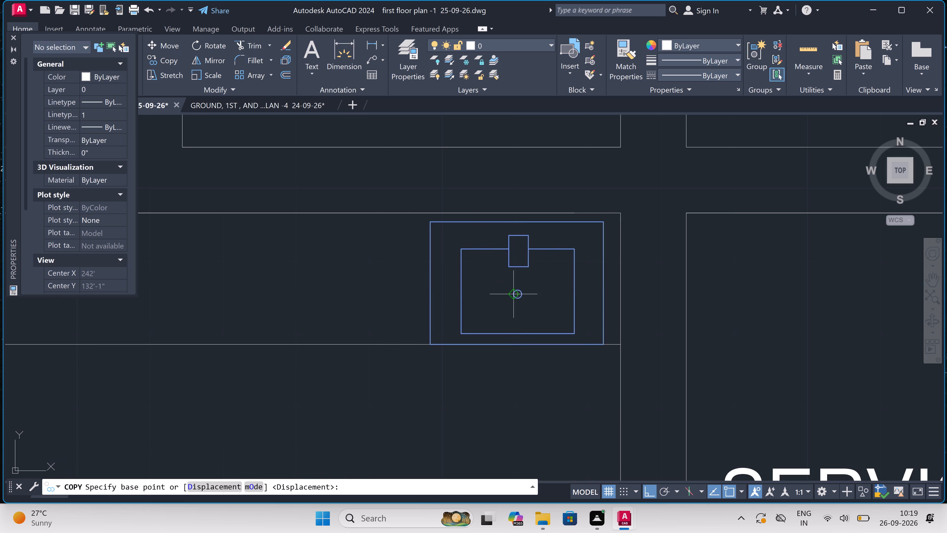
pyautogui.moveTo(519, 293); pyautogui.dragTo(513, 287)
pyautogui.scroll(-1, 476, 259)
pyautogui.press('F8')
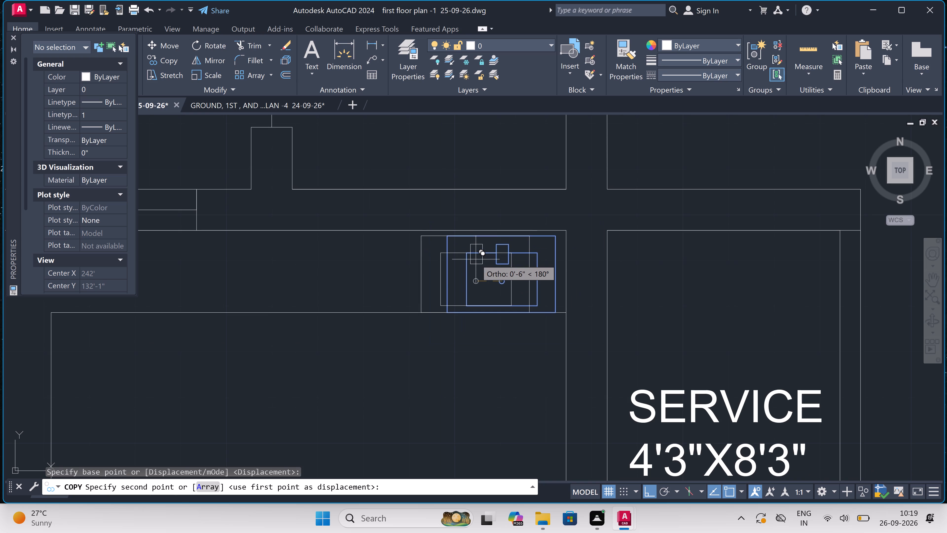
pyautogui.scroll(-9, 475, 263)
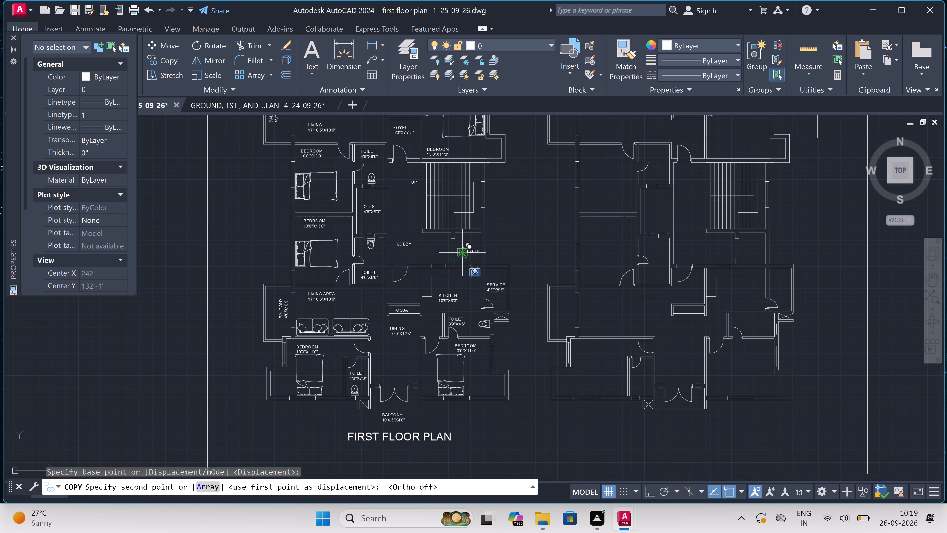
pyautogui.scroll(-1, 464, 259)
pyautogui.scroll(4, 447, 242)
pyautogui.scroll(-3, 450, 213)
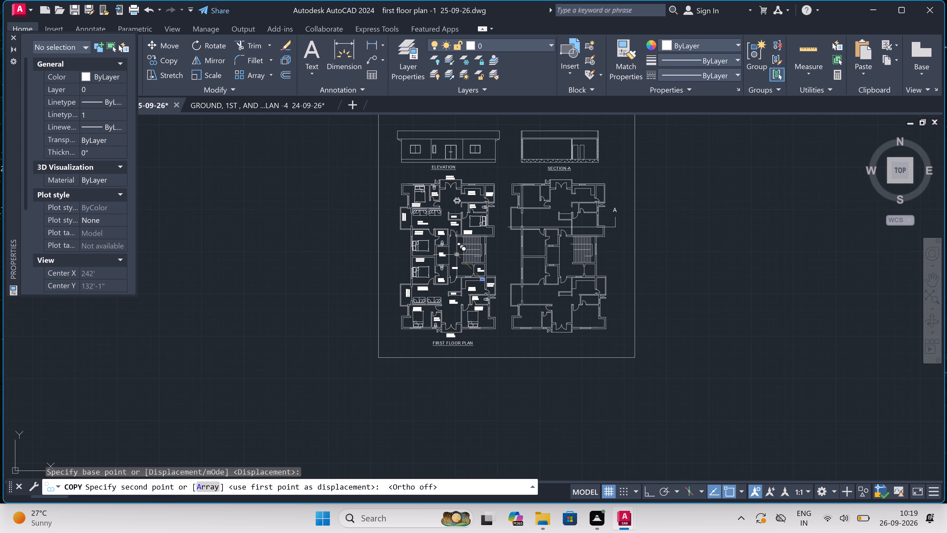
pyautogui.scroll(4, 463, 188)
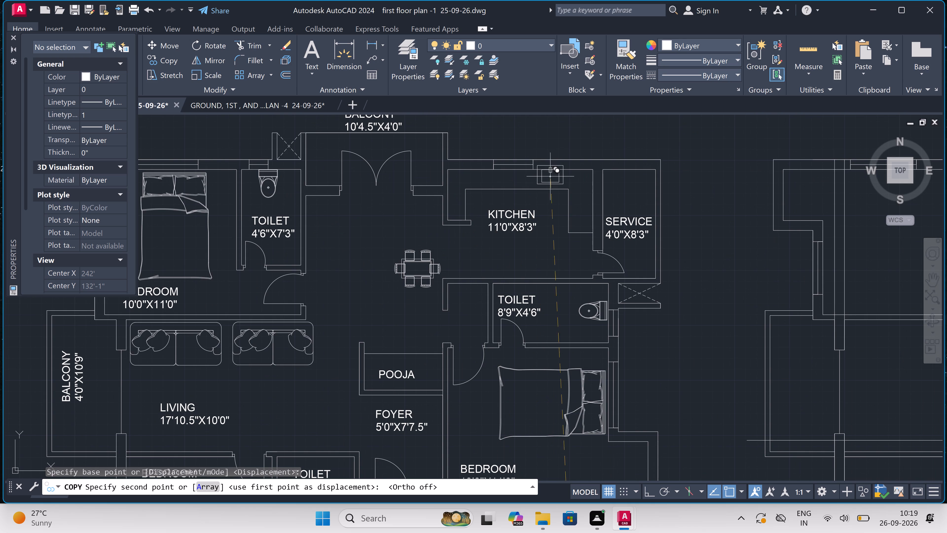
pyautogui.scroll(4, 573, 180)
pyautogui.scroll(-2, 572, 180)
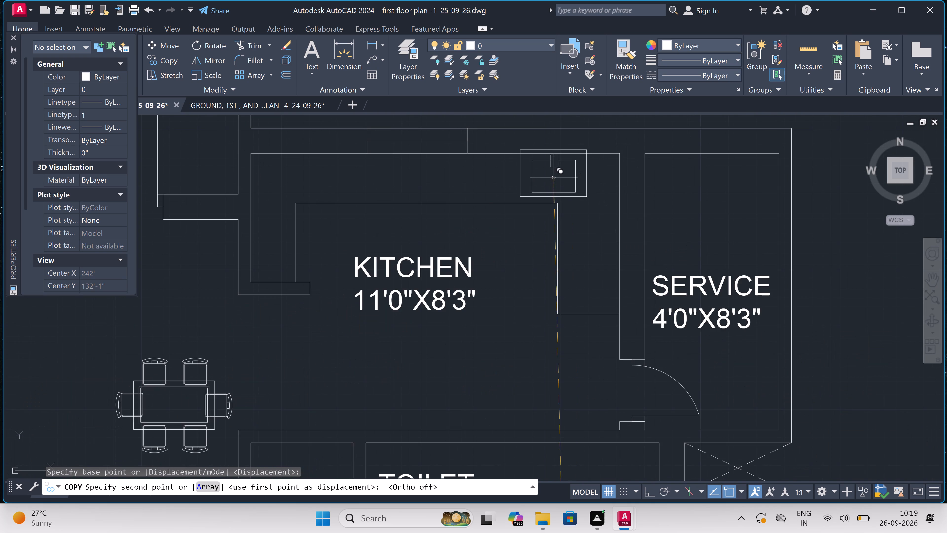
pyautogui.scroll(3, 542, 171)
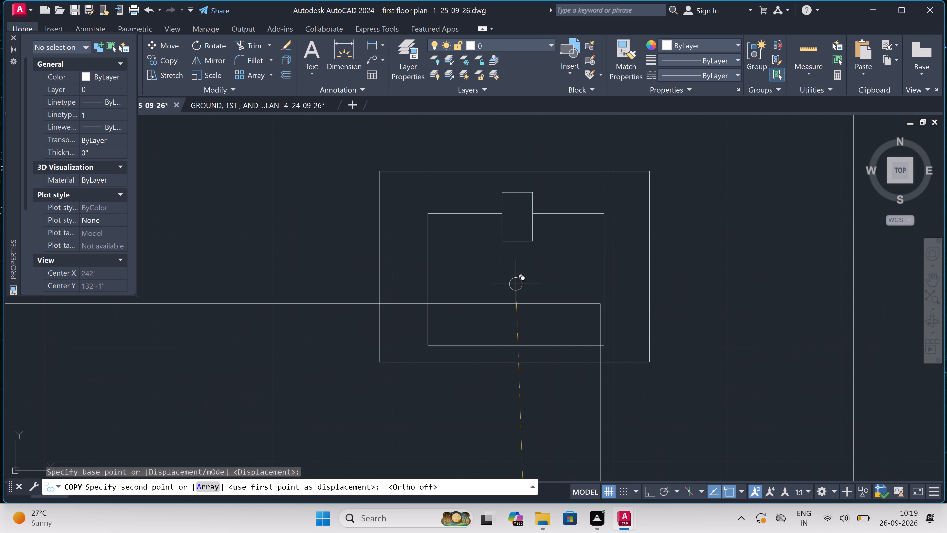
pyautogui.scroll(-5, 514, 295)
pyautogui.scroll(4, 509, 255)
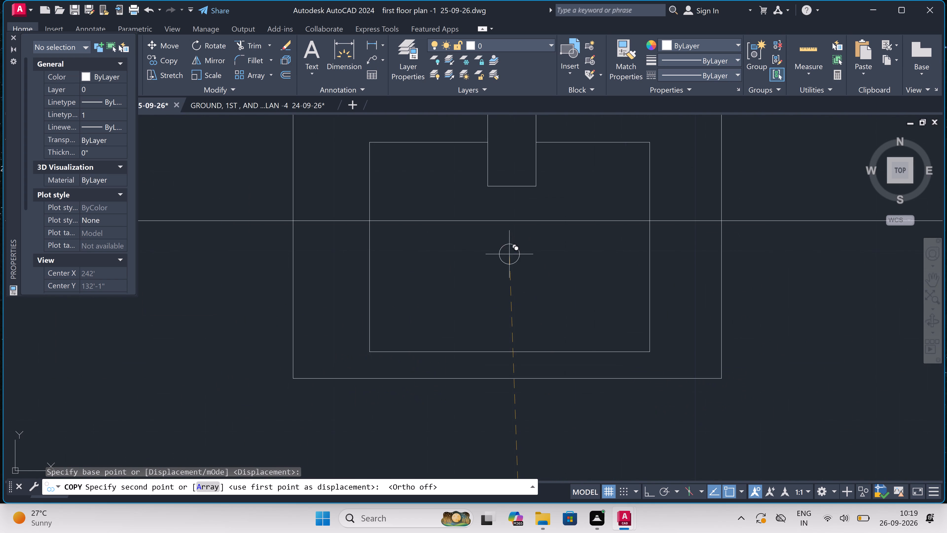
pyautogui.scroll(-2, 524, 286)
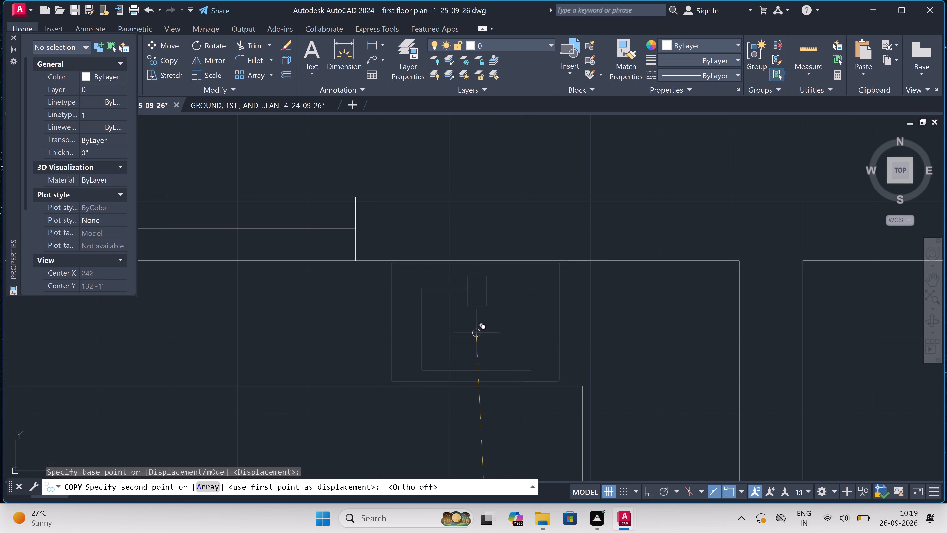
pyautogui.click(476, 333)
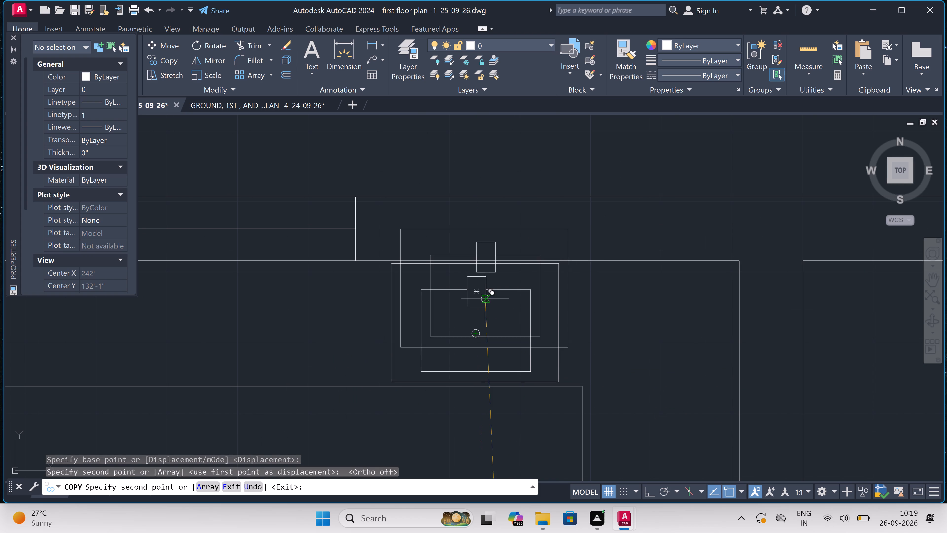
pyautogui.scroll(-1, 487, 289)
pyautogui.press('Escape')
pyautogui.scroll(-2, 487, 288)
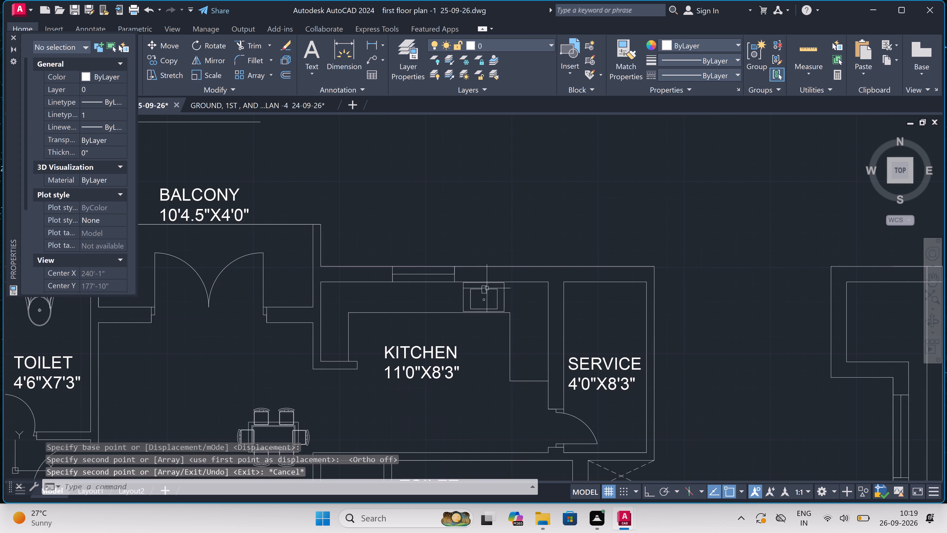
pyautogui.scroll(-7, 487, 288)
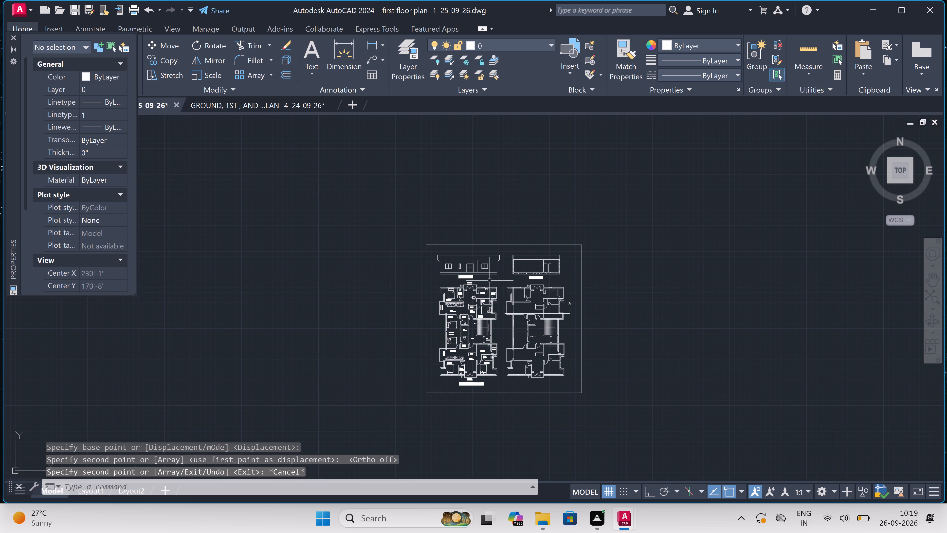
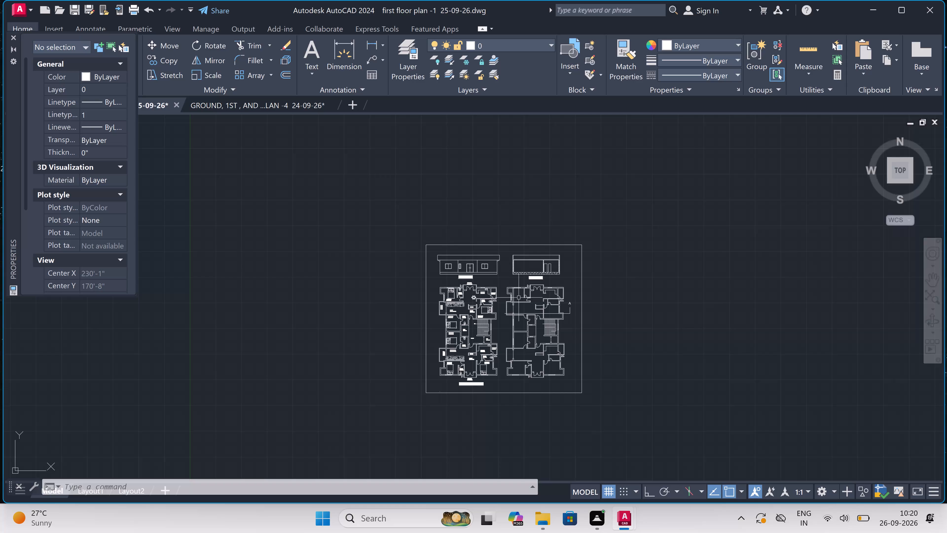
# Start plotting the model and set the paper size to ISO A4 (297.00 x 210.00 MM).
pyautogui.hotkey('ctrl', 'p')
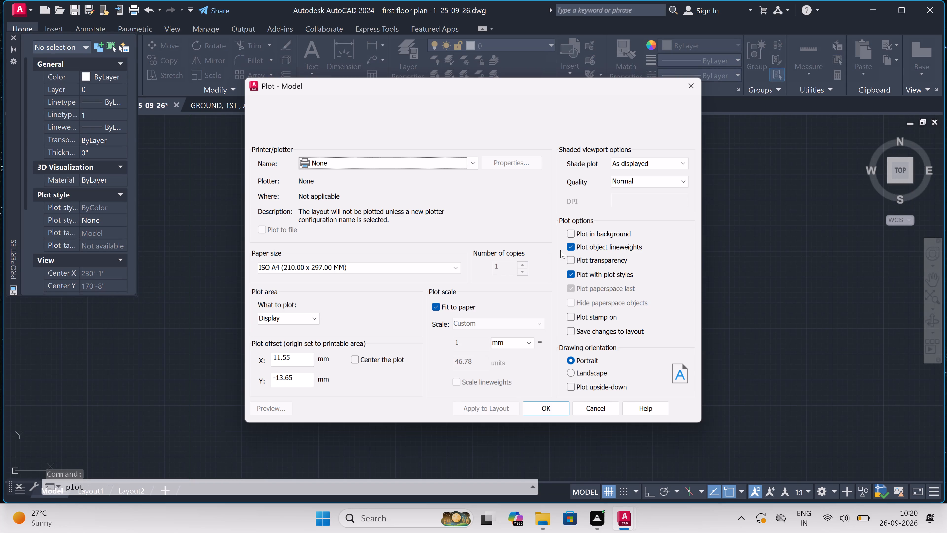
pyautogui.click(325, 267)
pyautogui.click(319, 285)
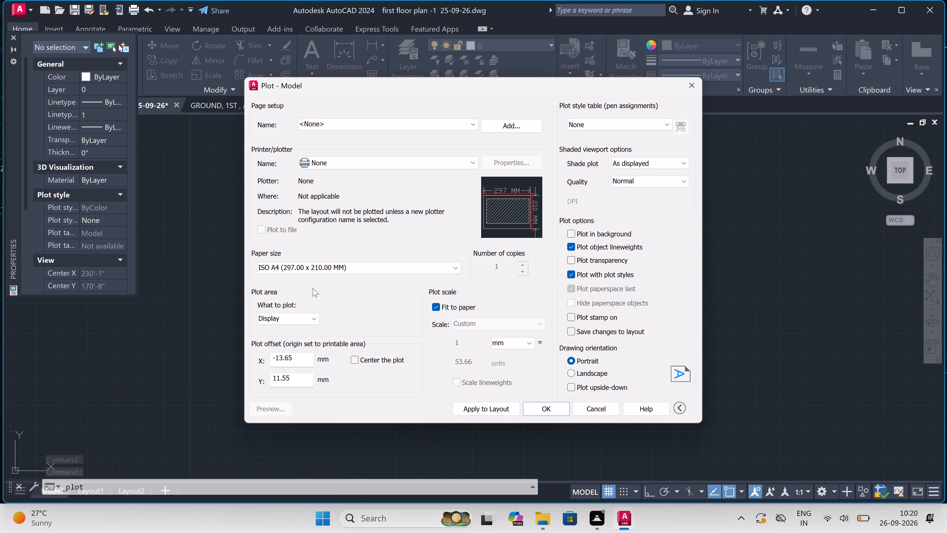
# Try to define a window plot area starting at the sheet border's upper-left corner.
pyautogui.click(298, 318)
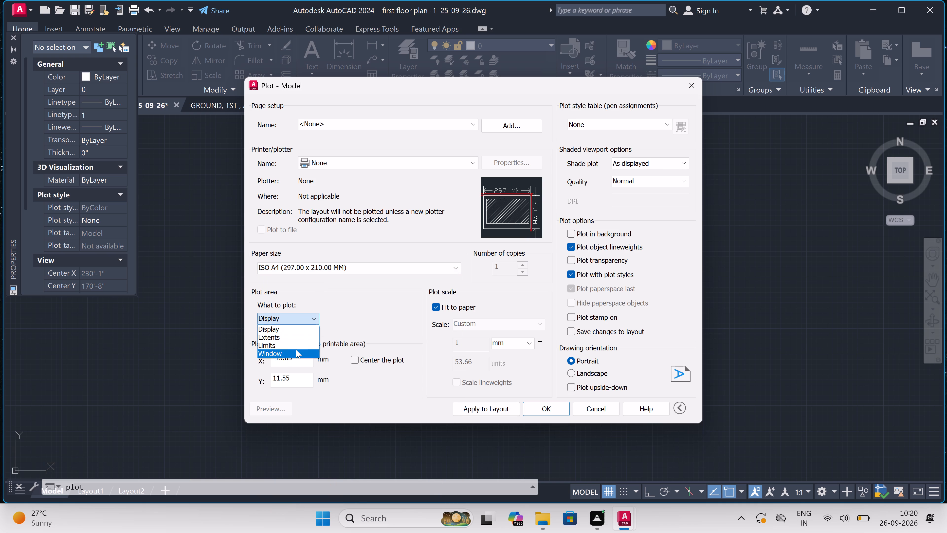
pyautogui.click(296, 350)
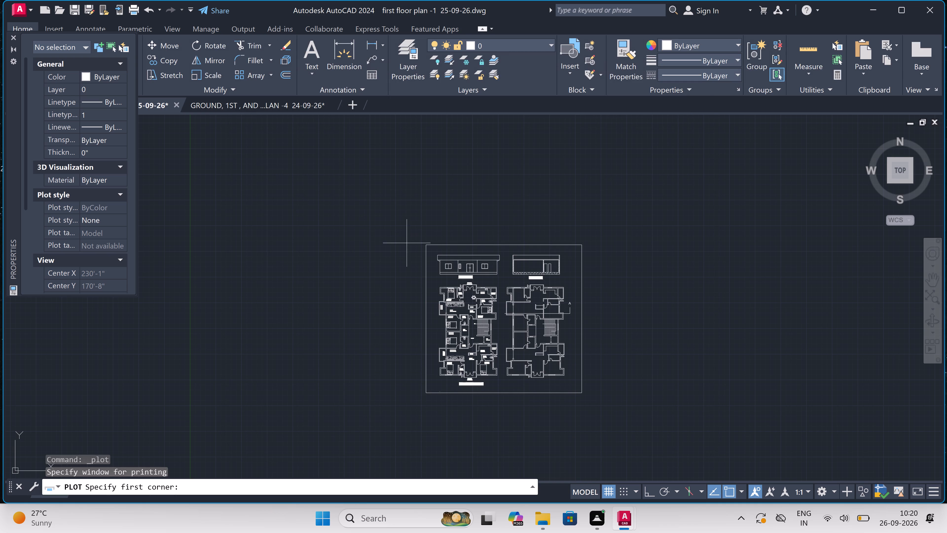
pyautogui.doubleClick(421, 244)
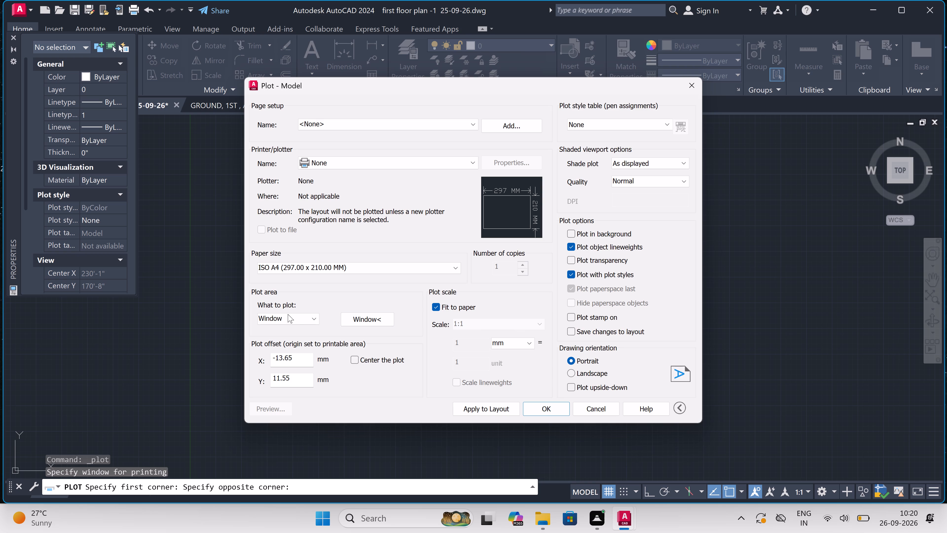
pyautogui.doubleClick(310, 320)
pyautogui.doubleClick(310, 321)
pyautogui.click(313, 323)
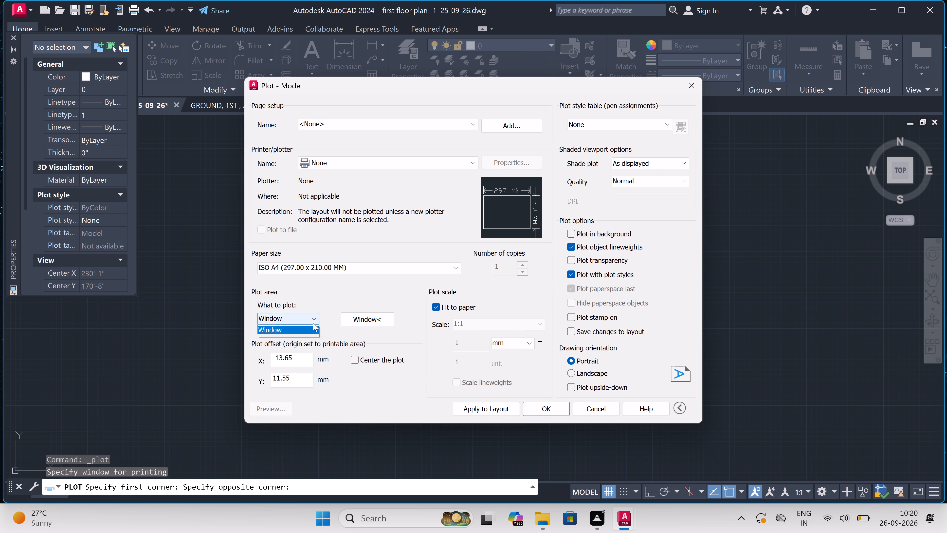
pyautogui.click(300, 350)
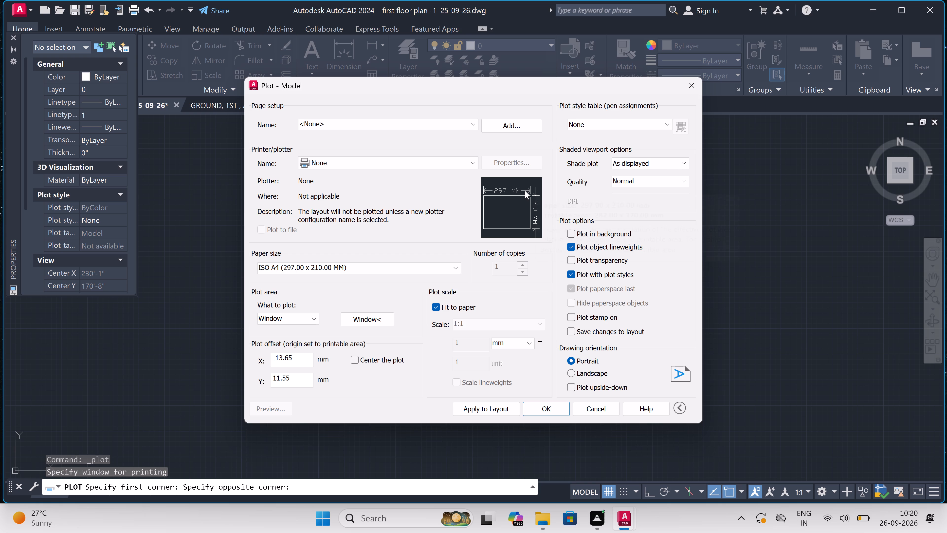
# Choose DWG To PDF.pc3 as the plotter with ISO A4 (297.00 x 210.00 MM) paper.
pyautogui.click(519, 159)
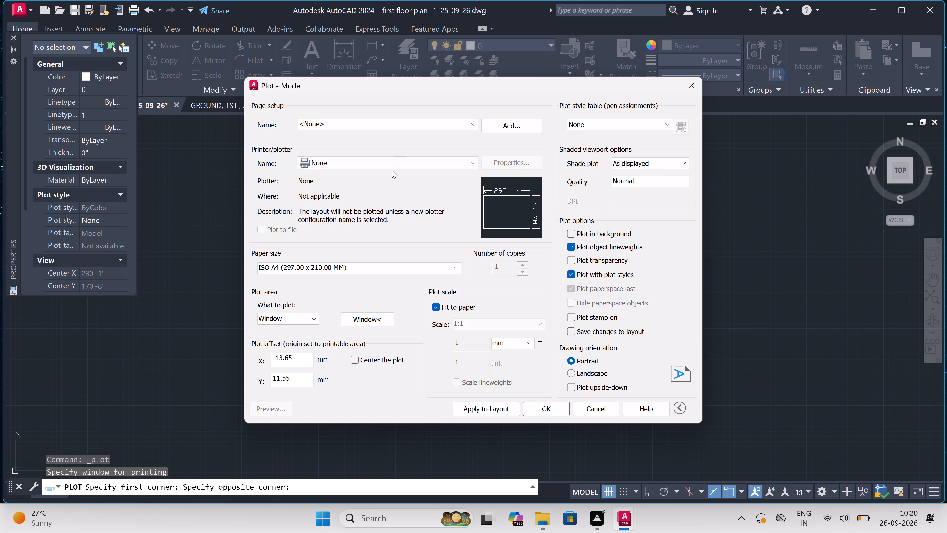
pyautogui.click(392, 167)
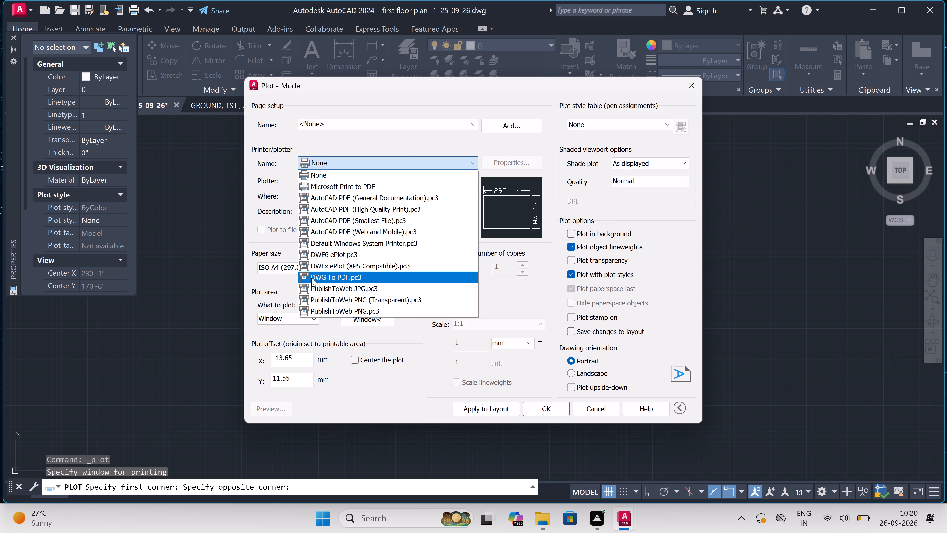
pyautogui.doubleClick(311, 278)
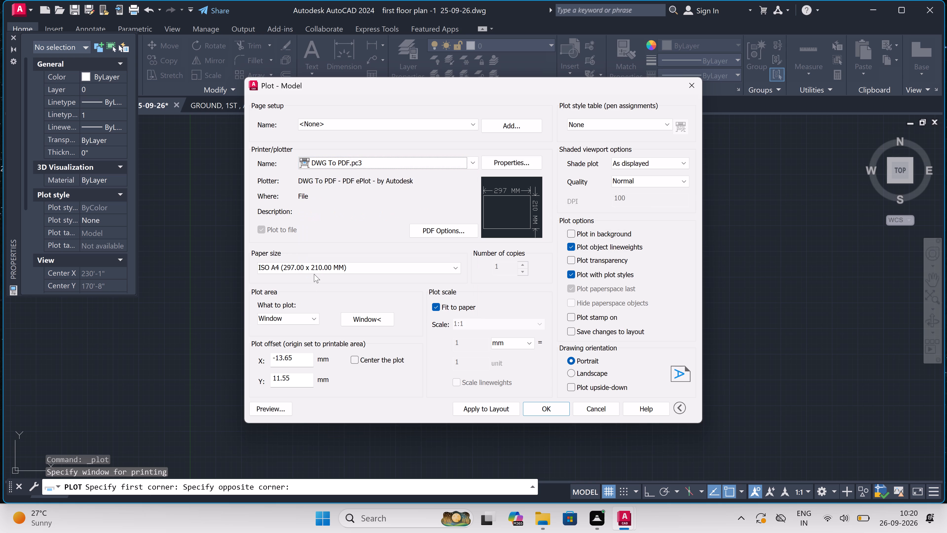
pyautogui.doubleClick(315, 267)
pyautogui.click(314, 268)
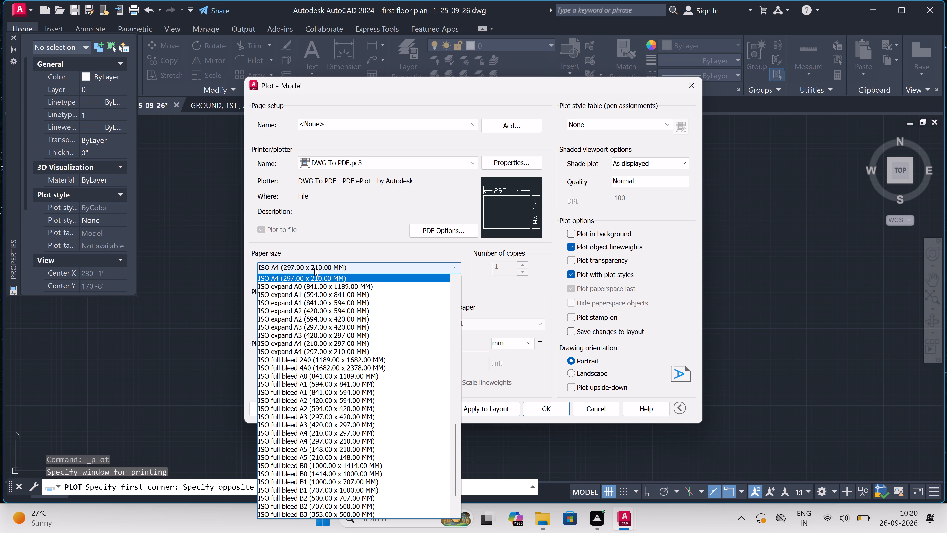
pyautogui.doubleClick(308, 278)
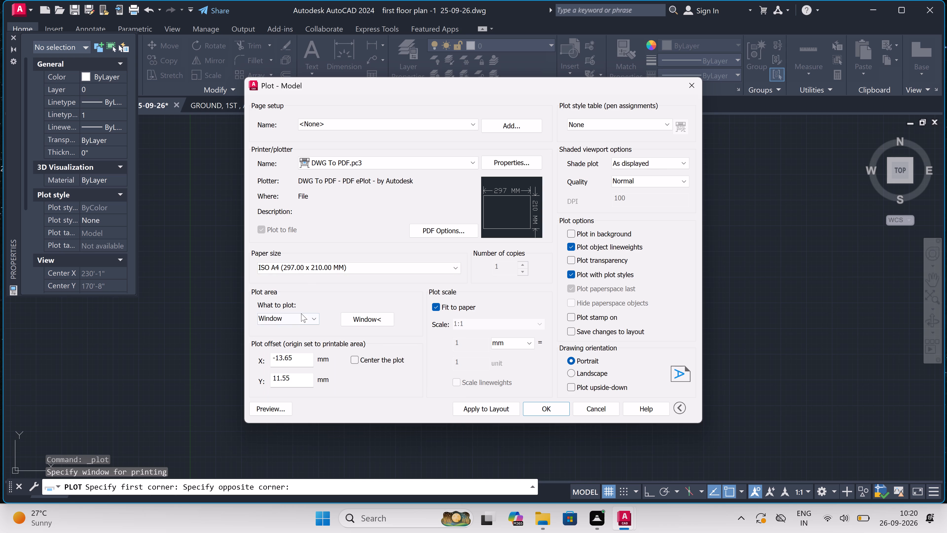
# Set the plot area to a window spanning opposite corners of the sheet border and centre the plot.
pyautogui.doubleClick(301, 312)
pyautogui.click(301, 317)
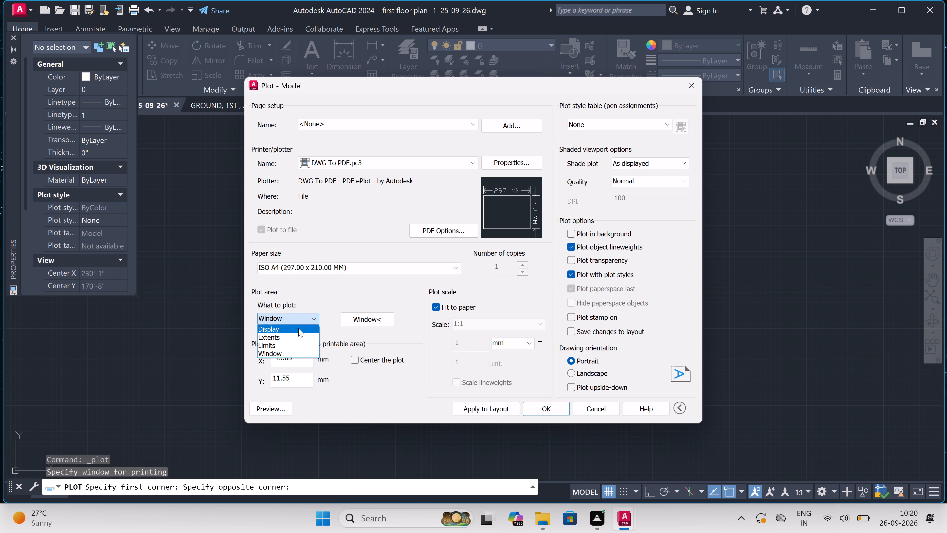
pyautogui.click(294, 354)
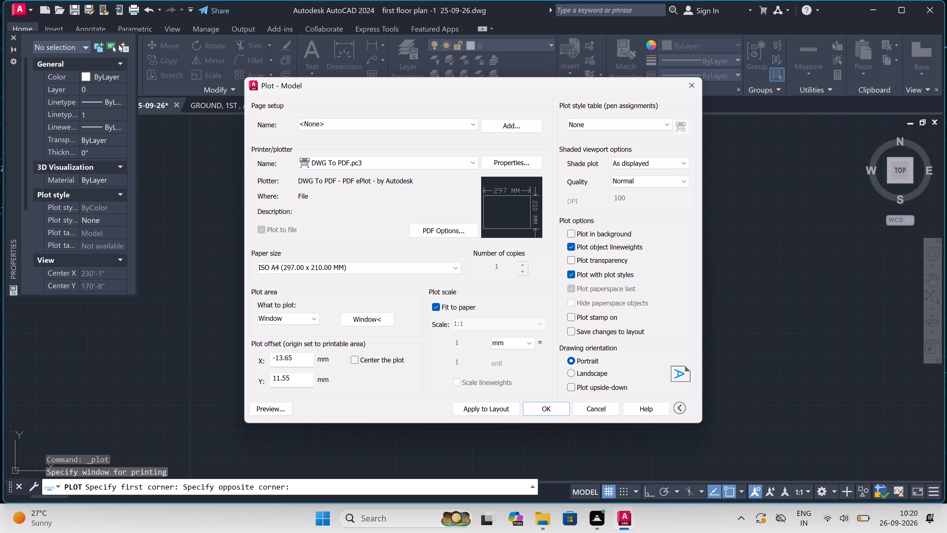
pyautogui.click(364, 320)
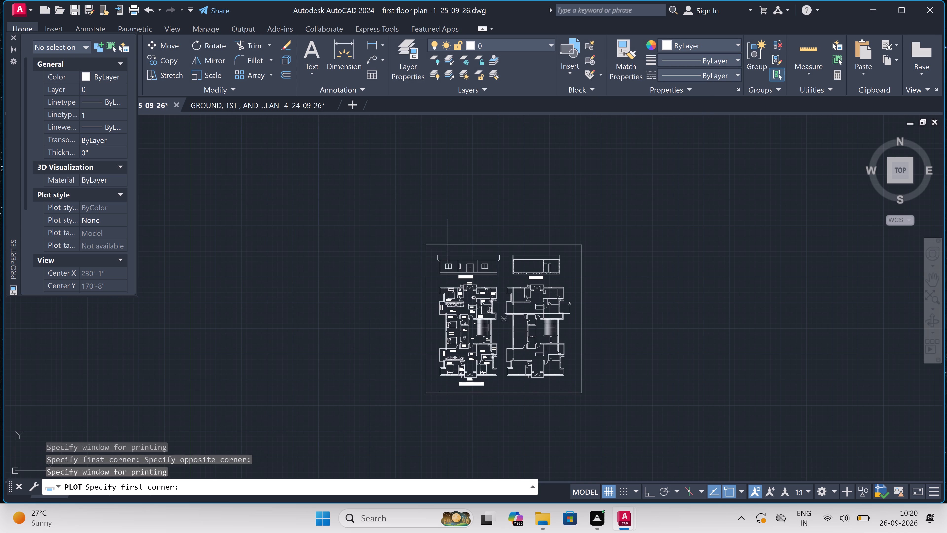
pyautogui.click(427, 244)
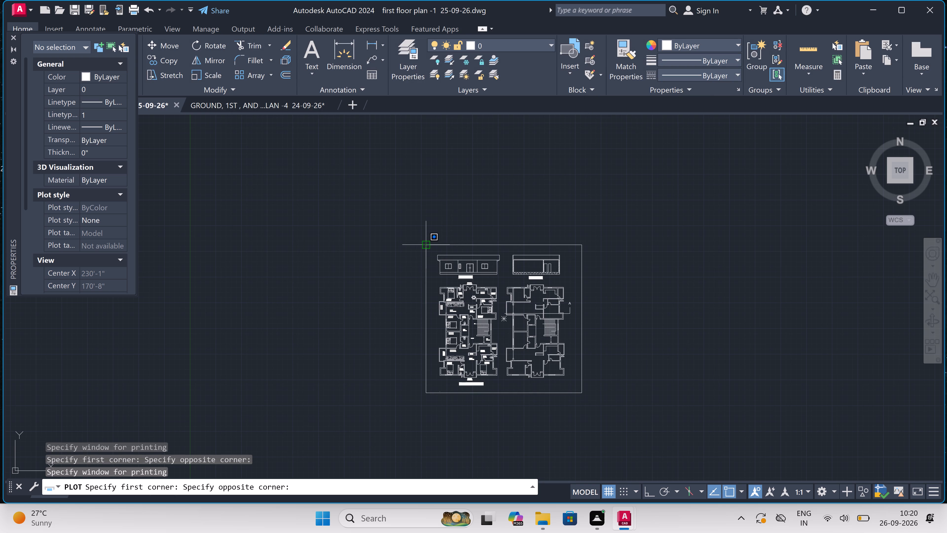
pyautogui.click(579, 393)
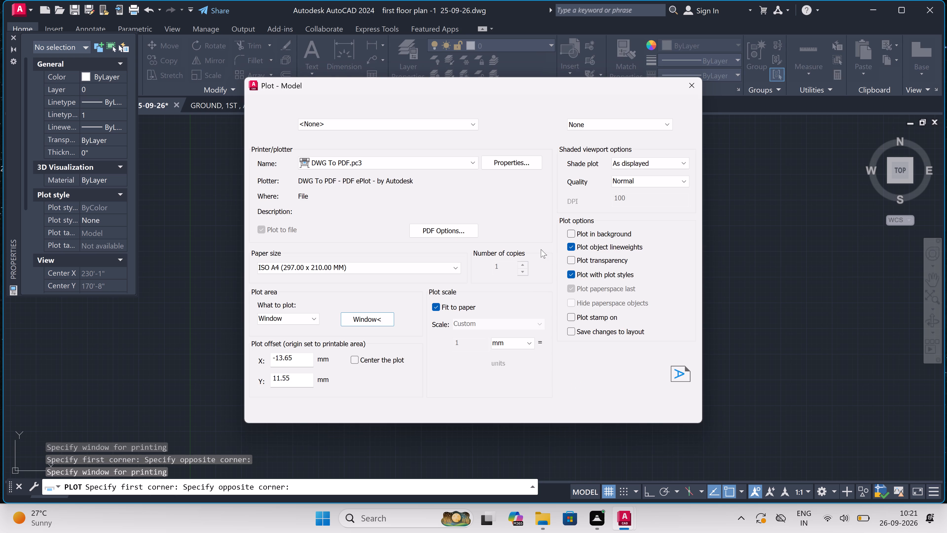
pyautogui.click(355, 358)
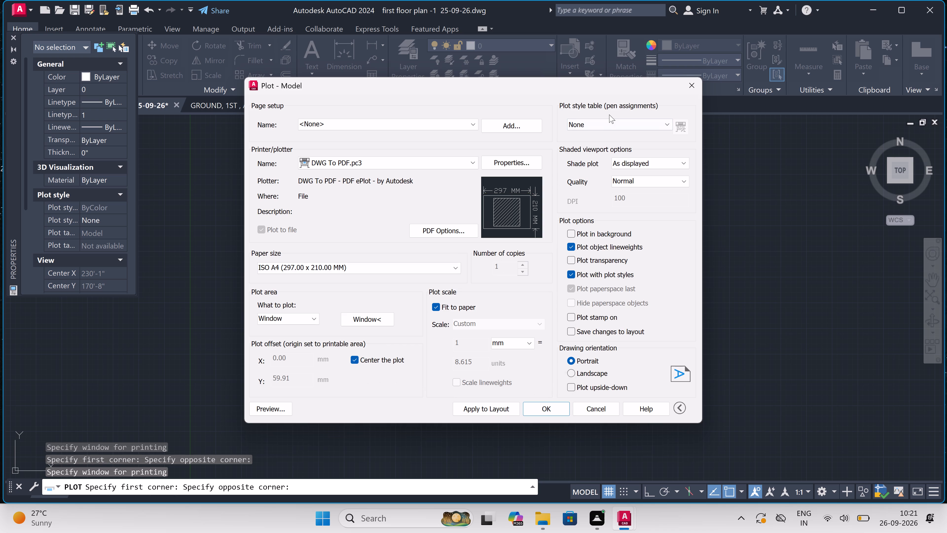
# Assign the acad.ctb plot style table to all layouts and apply the plot settings to the layout.
pyautogui.click(606, 124)
pyautogui.click(596, 145)
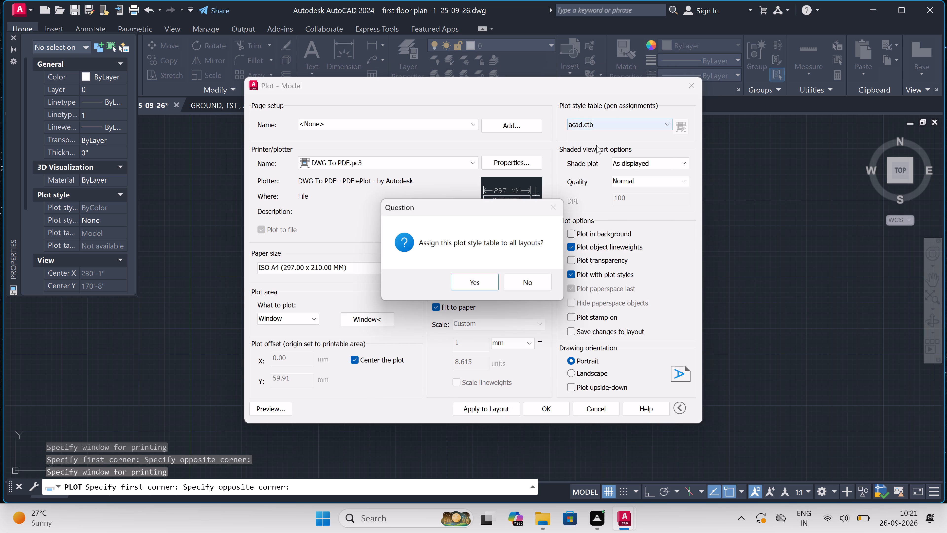
pyautogui.doubleClick(484, 281)
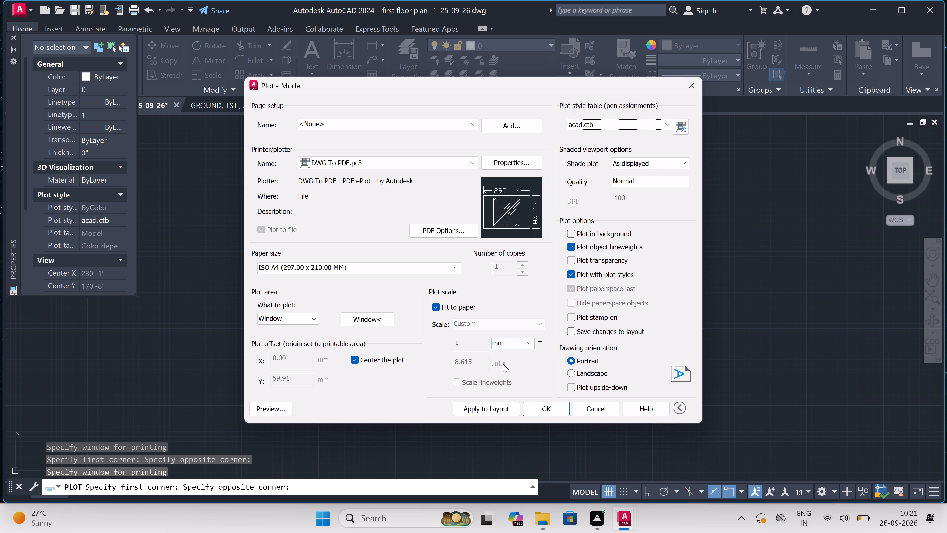
pyautogui.click(473, 414)
# Plot the sheet to a PDF named "GROUND FLOOR PLAN-1 25-09-26" in the Documents folder.
pyautogui.click(528, 414)
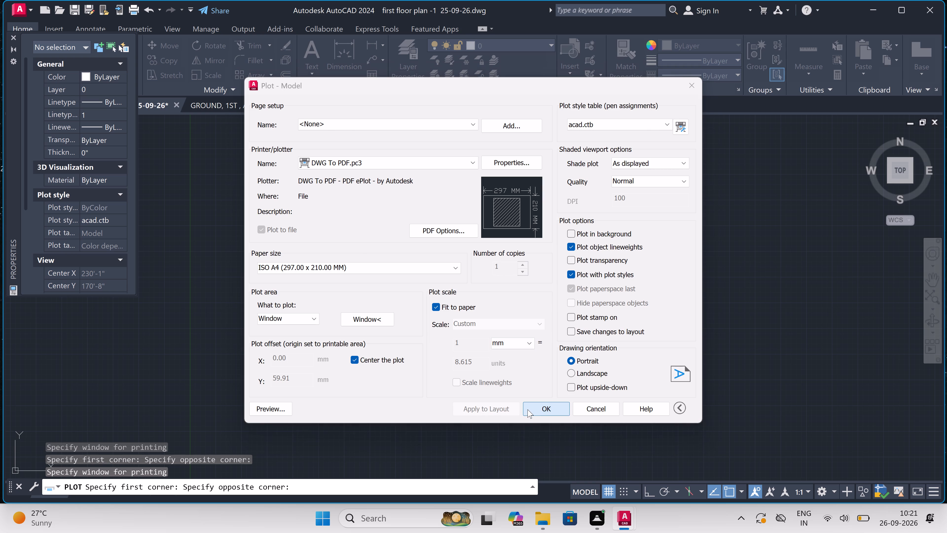
pyautogui.press('BackSpace')
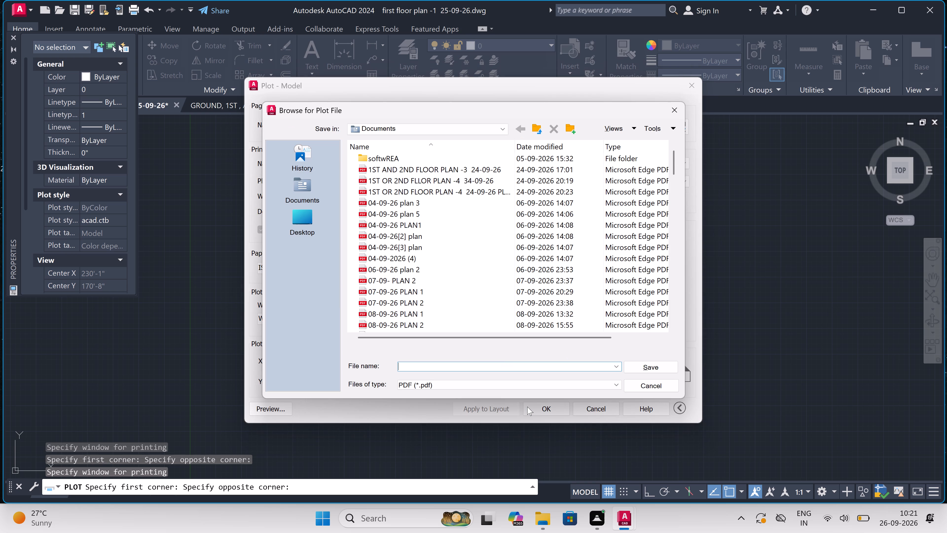
pyautogui.write('GR')
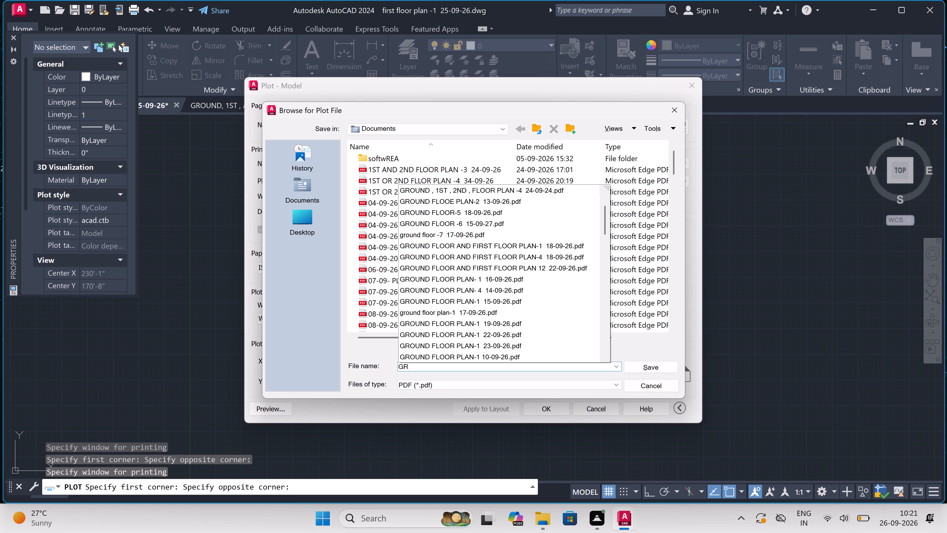
pyautogui.write('OUND FLOOR')
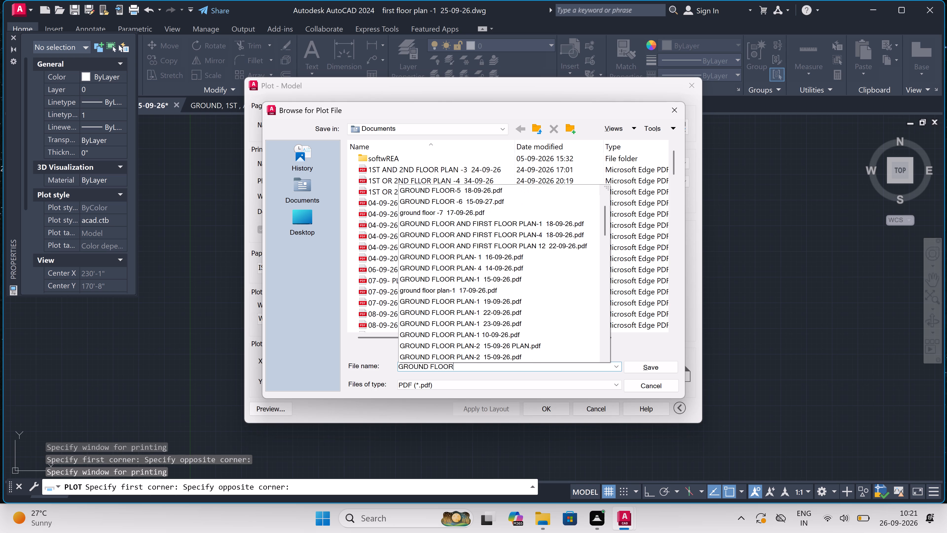
pyautogui.press('space')
pyautogui.write('PLAN-')
pyautogui.press('1')
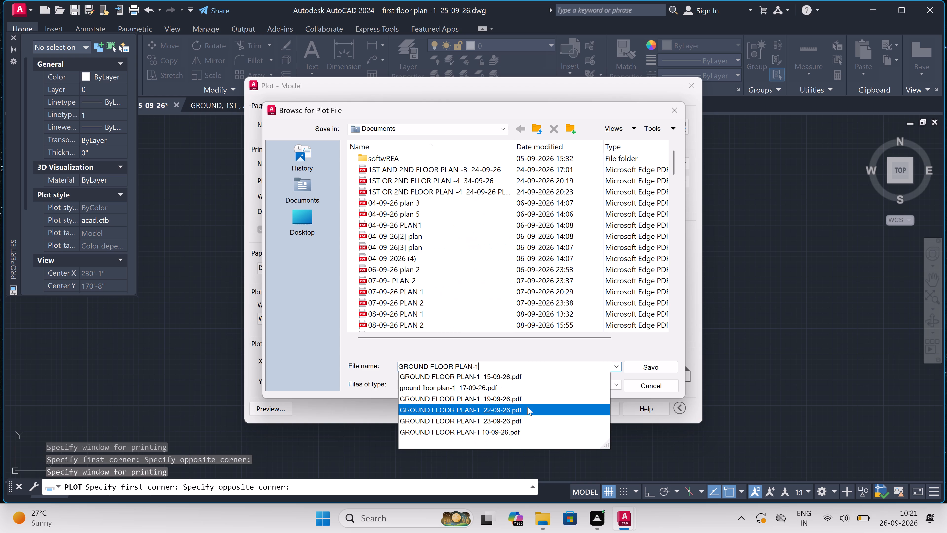
pyautogui.press('space')
pyautogui.press('space')
pyautogui.write('25')
pyautogui.write('-09-')
pyautogui.press('2')
pyautogui.press('6')
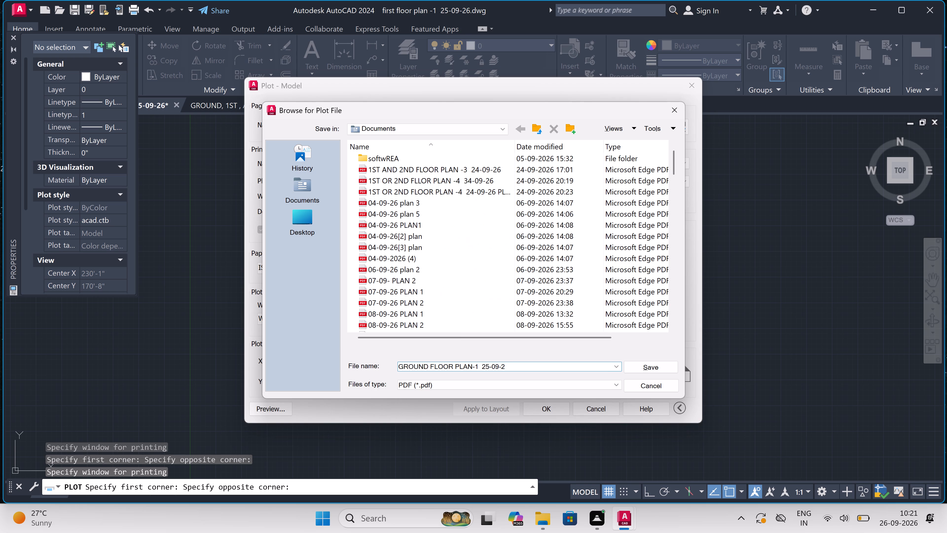
pyautogui.click(646, 372)
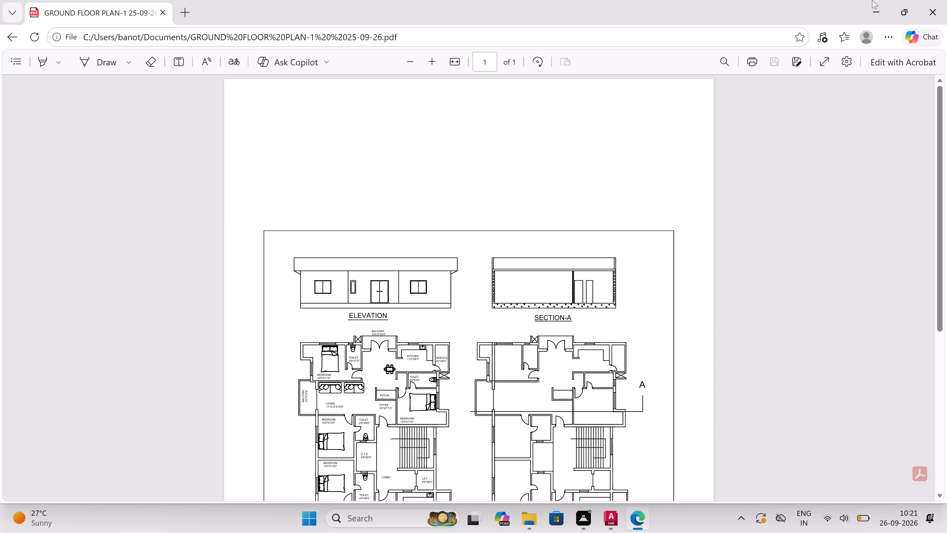
# Review the plotted PDF from the elevations down to the floor plans, then close it.
pyautogui.scroll(-1, 599, 260)
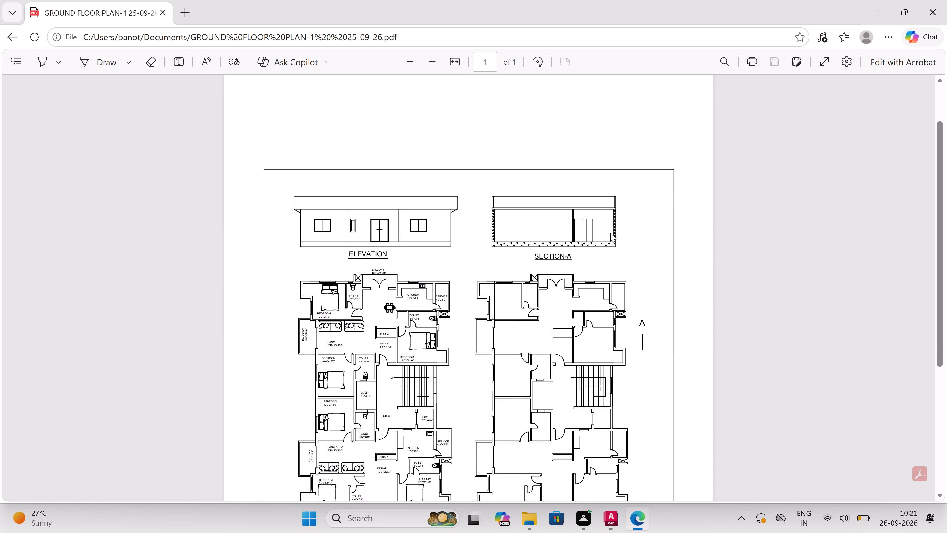
pyautogui.scroll(-2, 611, 233)
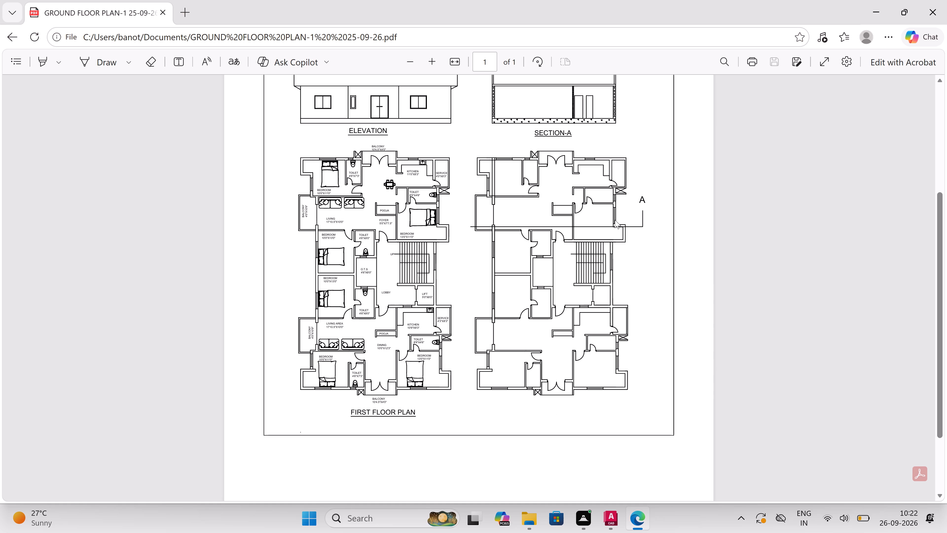
pyautogui.click(945, 1)
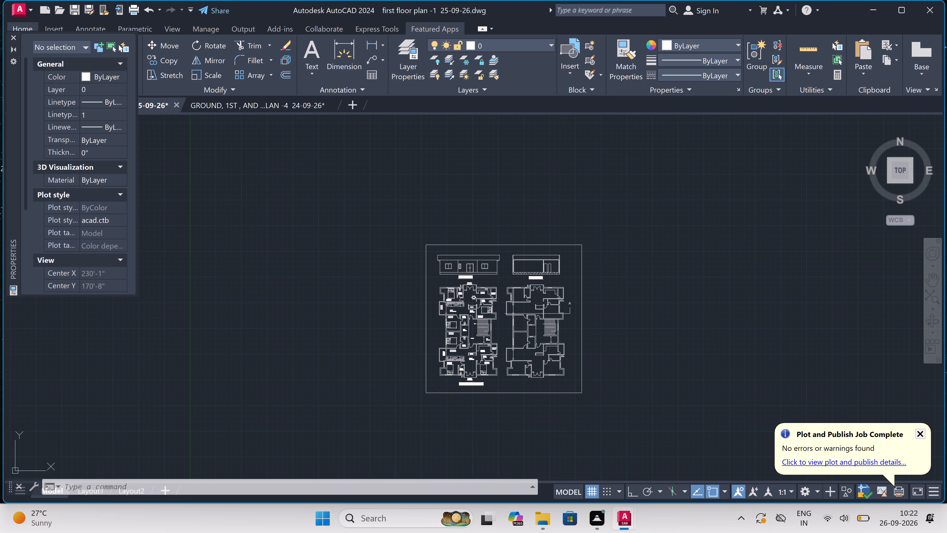
# Save the drawing as "first floor plan -1 25-09-26" in the Documents folder, replacing the existing file.
pyautogui.click(12, 33)
pyautogui.click(17, 7)
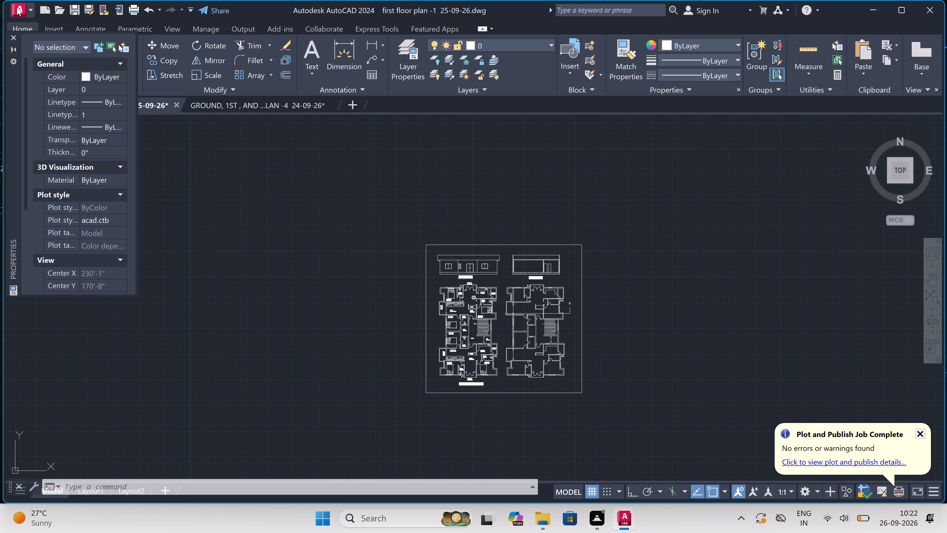
pyautogui.click(59, 160)
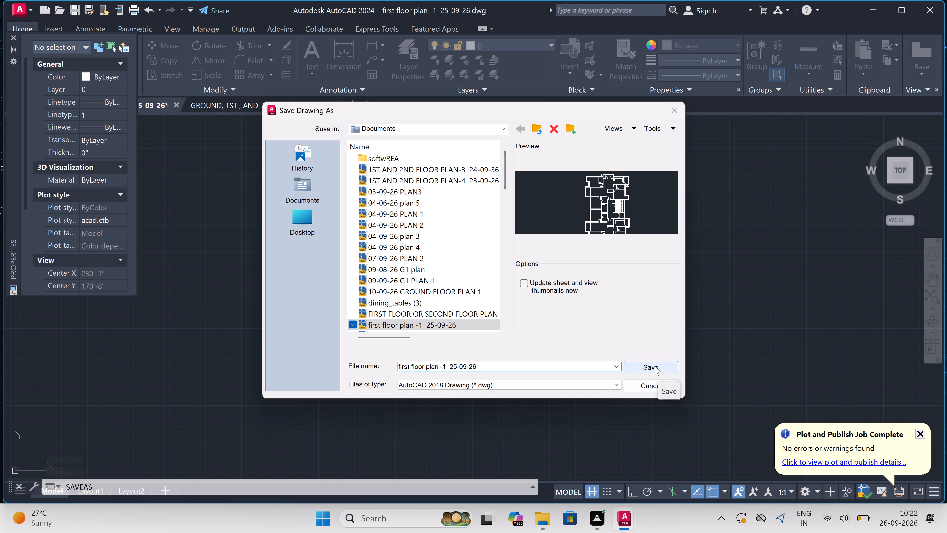
pyautogui.doubleClick(655, 366)
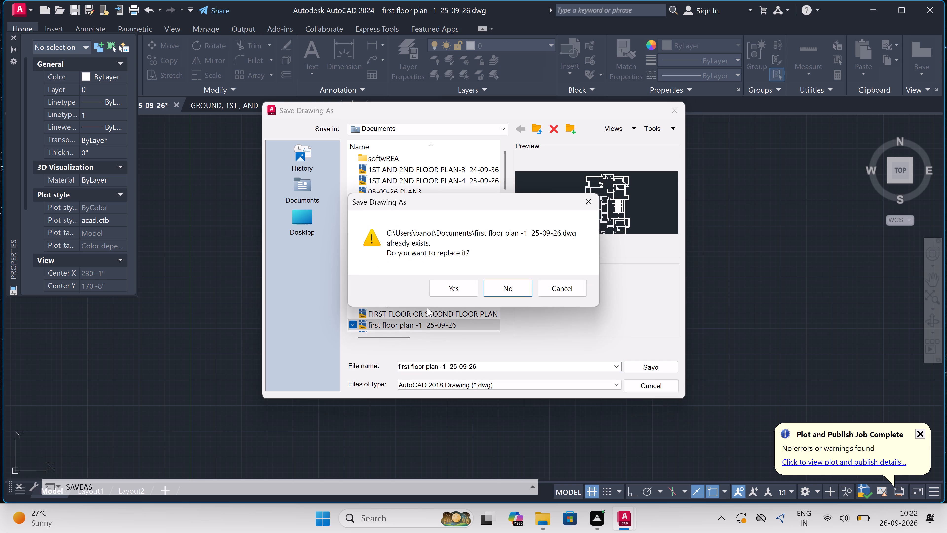
pyautogui.doubleClick(446, 290)
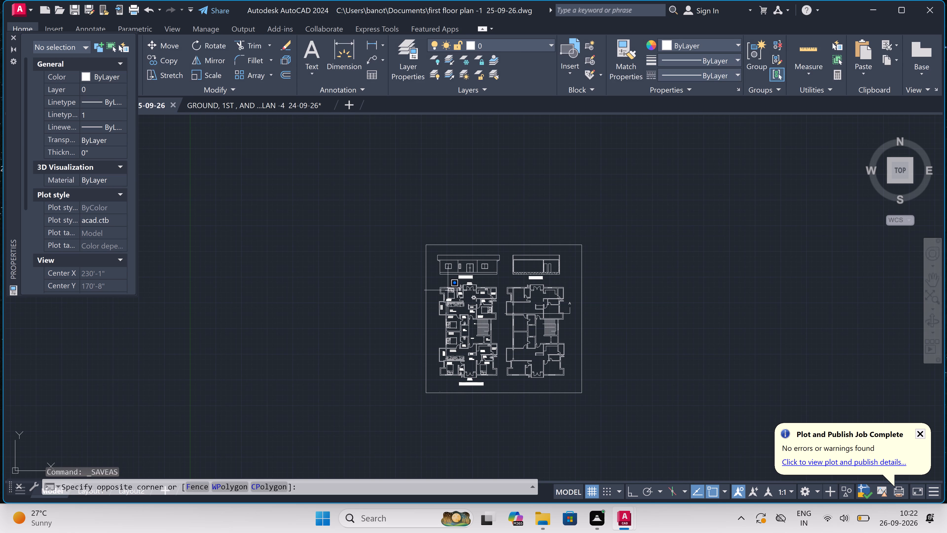
# Plot the sheet to a PDF named "FIRST FLOOR PLAN-1 25-09-26" in the Documents folder and close the resulting PDF.
pyautogui.hotkey('ctrl', 'p')
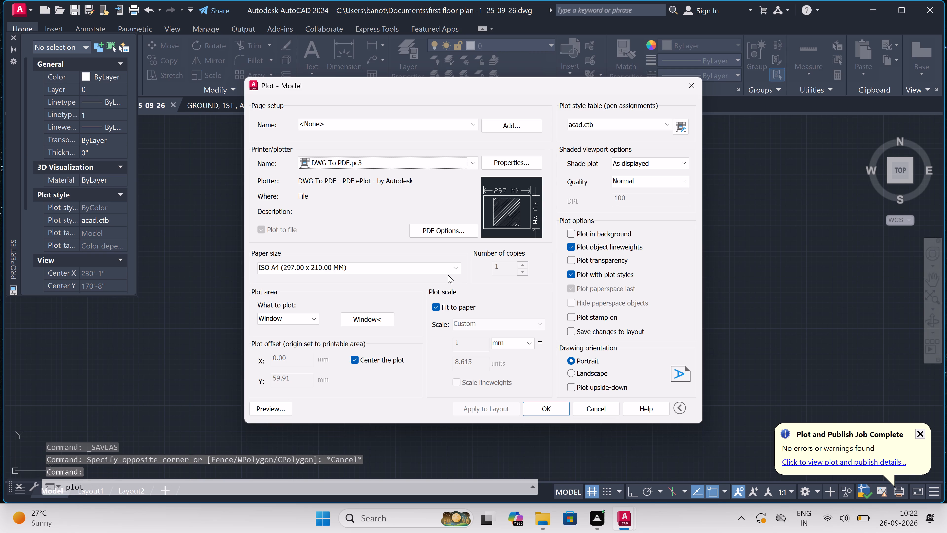
pyautogui.click(552, 407)
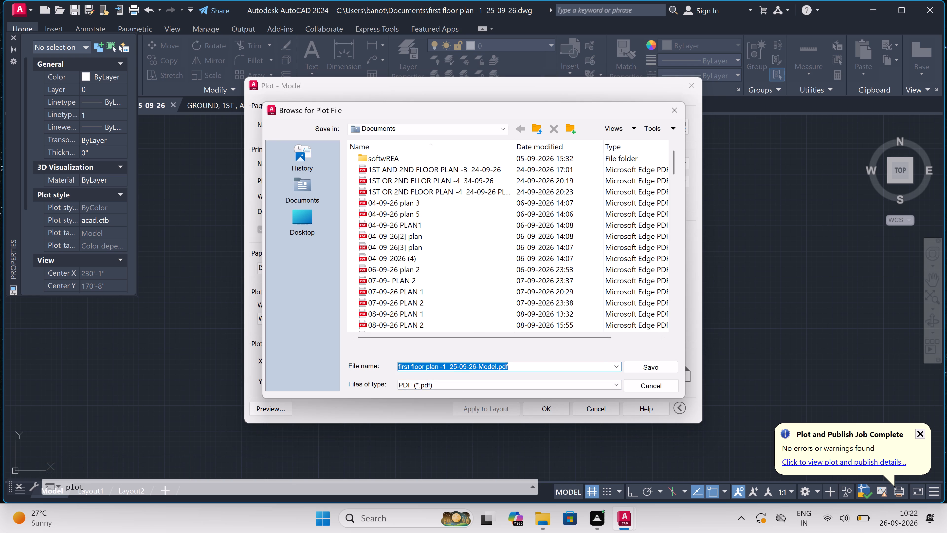
pyautogui.scroll(1, 414, 368)
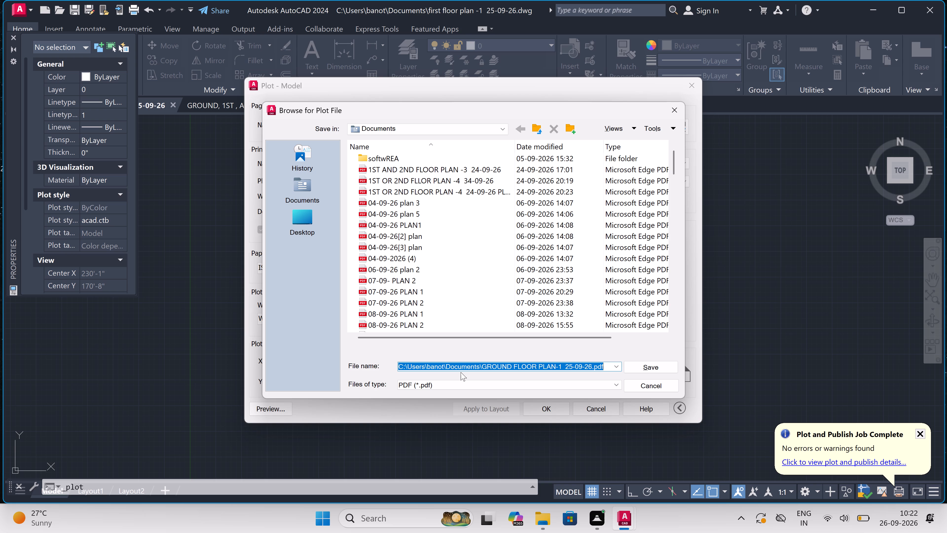
pyautogui.press('BackSpace')
pyautogui.write('FIRST')
pyautogui.press('space')
pyautogui.write('FLOOR PLA')
pyautogui.write('N-')
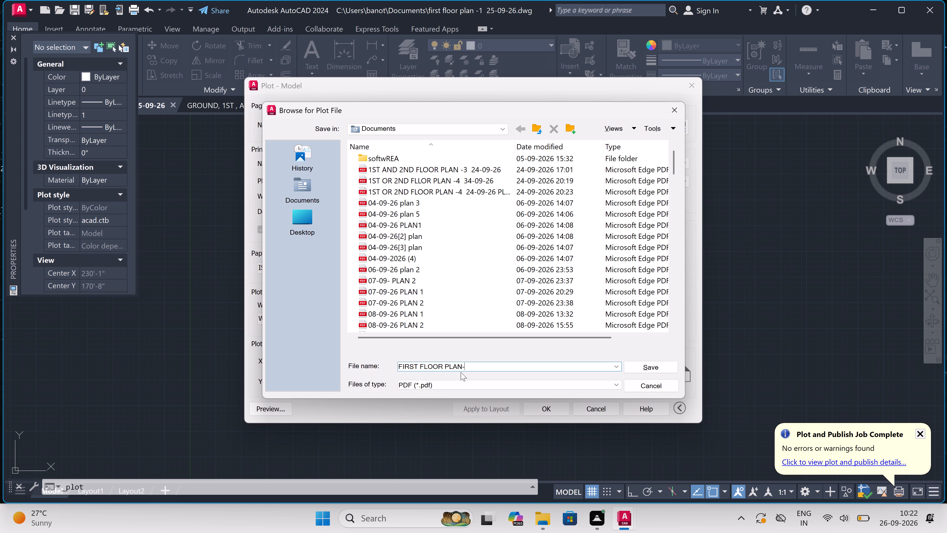
pyautogui.write('1 2')
pyautogui.write('5-09-')
pyautogui.write('26')
pyautogui.click(642, 364)
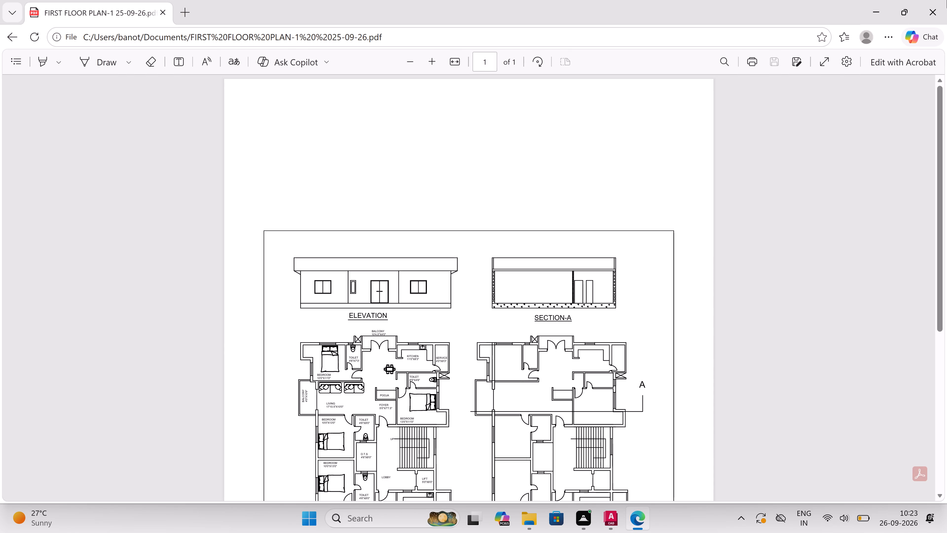
pyautogui.click(946, 1)
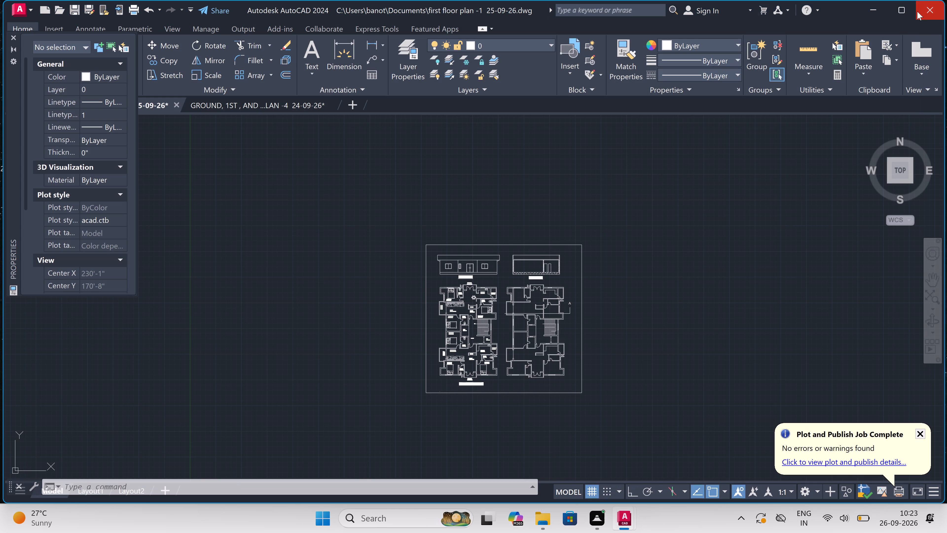